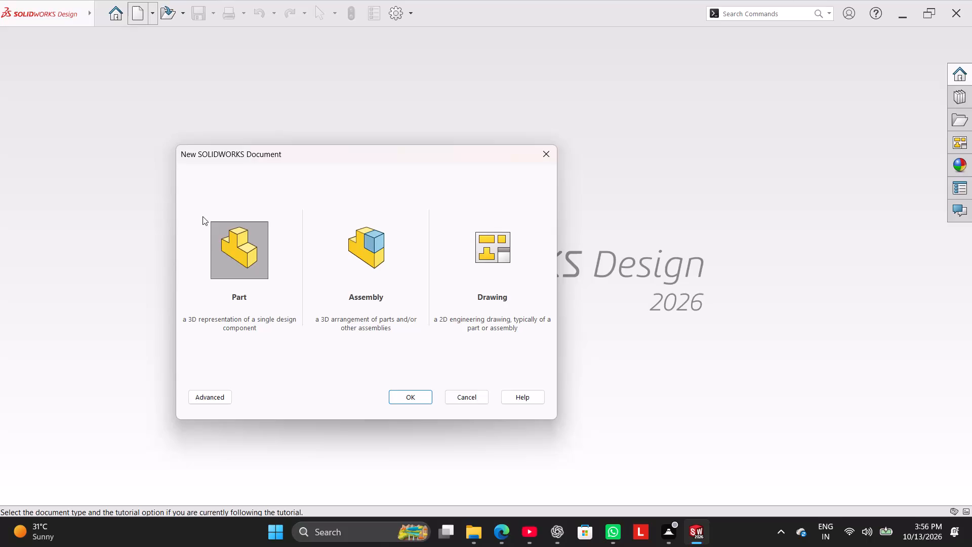
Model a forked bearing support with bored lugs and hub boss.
Create a new Part document.
click(242, 236)
click(416, 393)
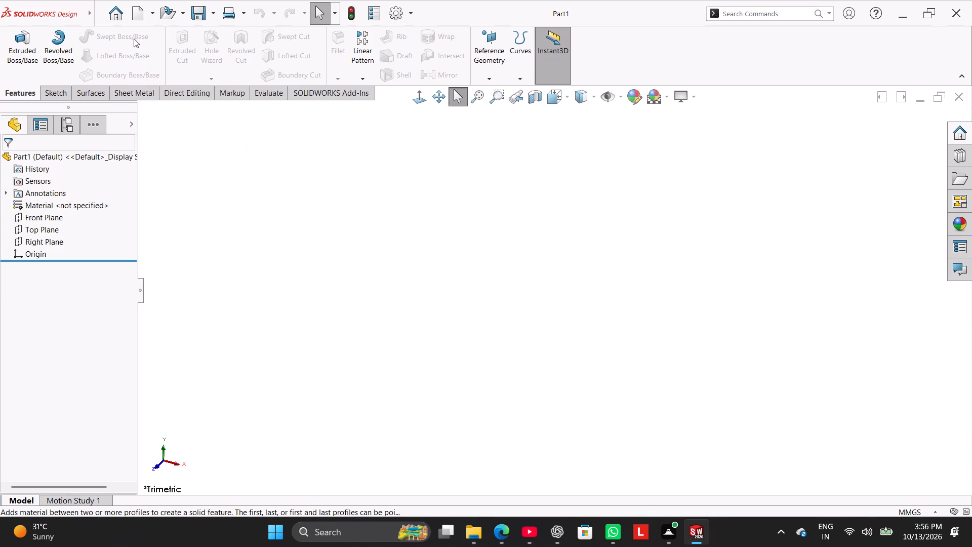
Start a new sketch on the Right Plane.
click(59, 89)
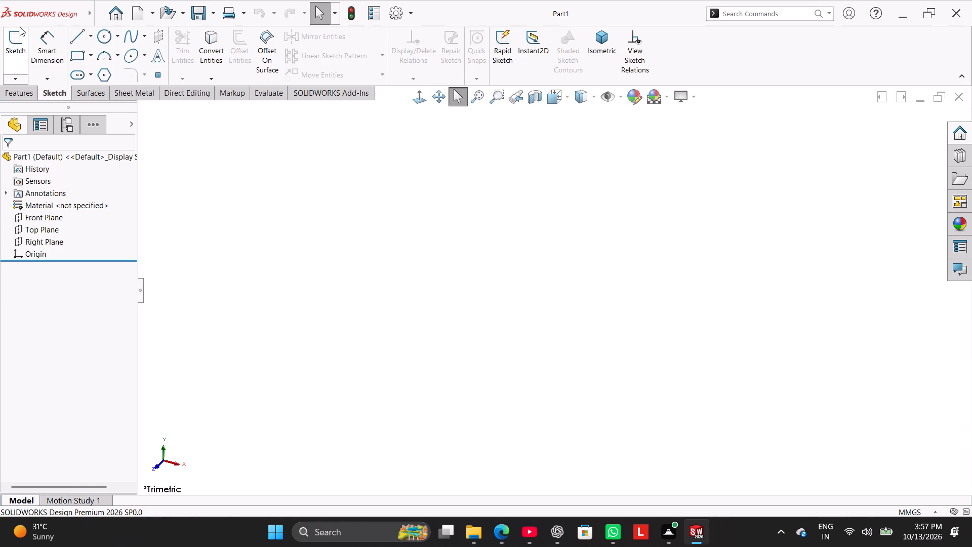
click(13, 33)
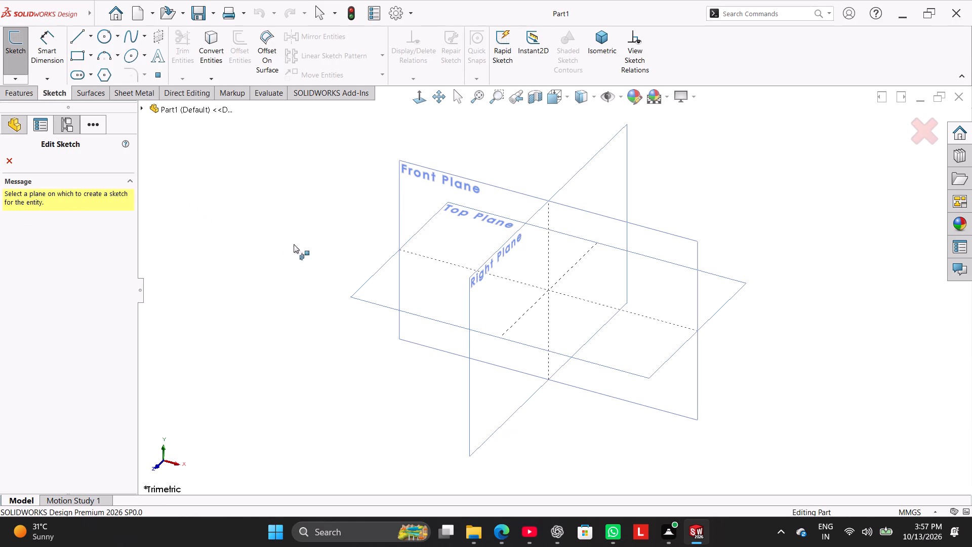
ctrl+click(500, 303)
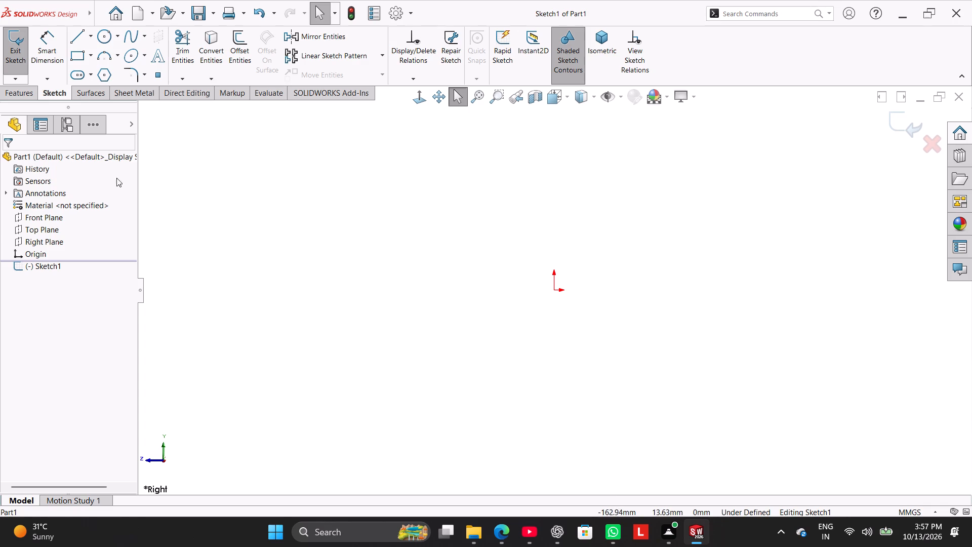
Sketch two concentric circles centred on the origin, with radii of about 34 mm and about 25 mm.
ctrl+click(101, 35)
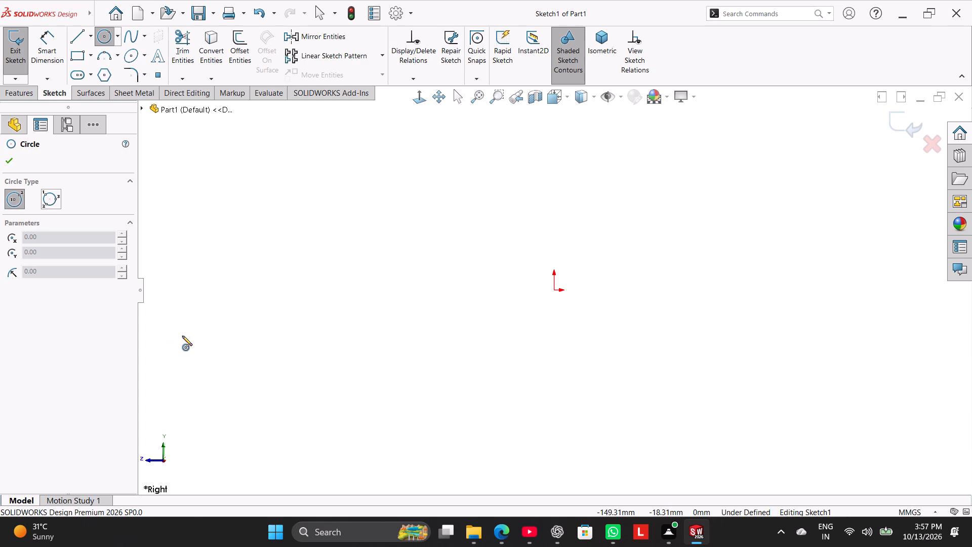
click(553, 289)
click(552, 375)
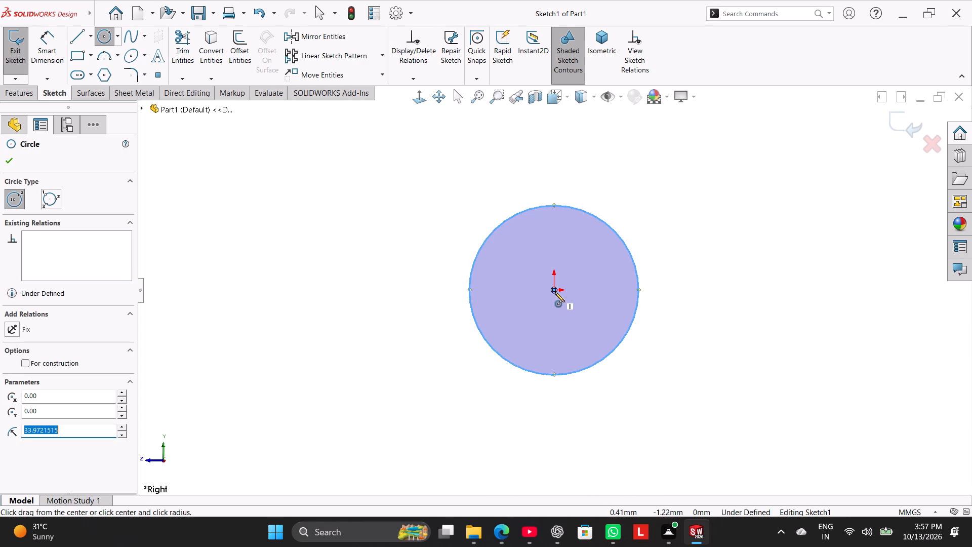
click(555, 292)
click(553, 353)
right_click(442, 334)
click(461, 341)
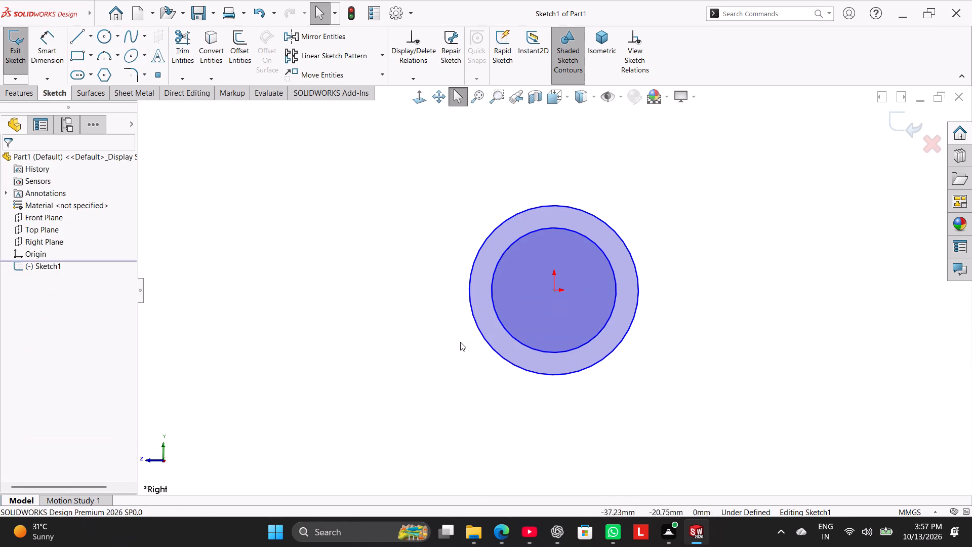
Dimension the inner circle's diameter as 30 mm.
right_drag(408, 319, 528, 296)
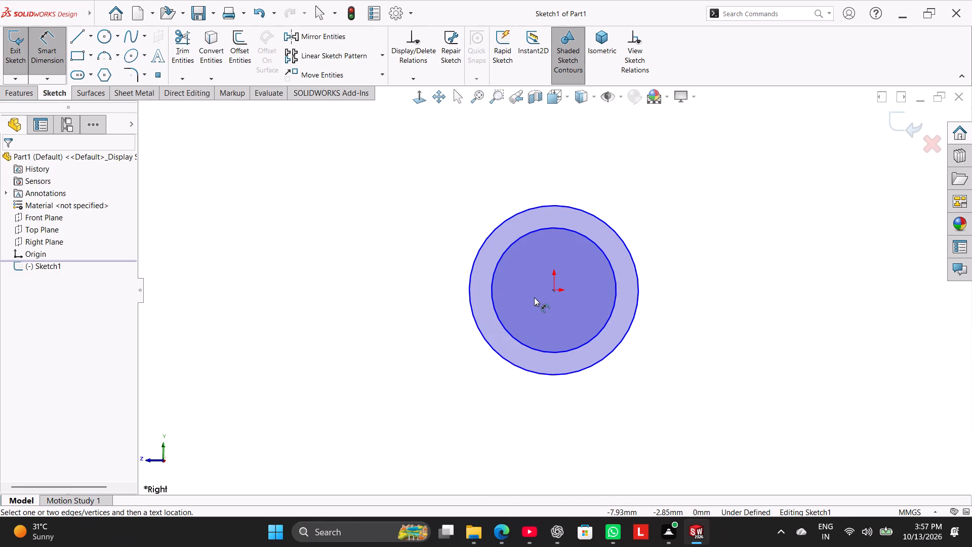
click(547, 228)
click(388, 183)
key(3)
key(0)
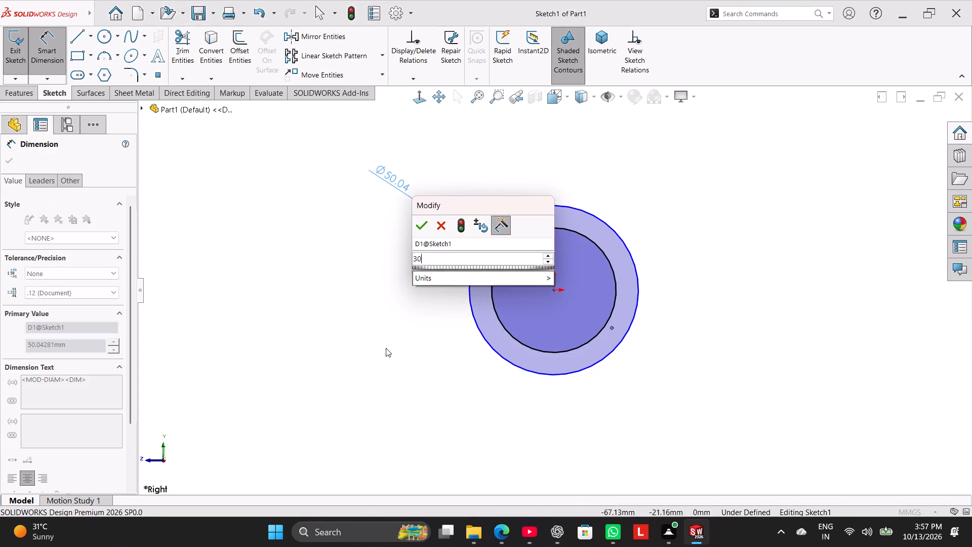
key(Return)
Dimension the outer circle's diameter as 56 mm.
click(606, 222)
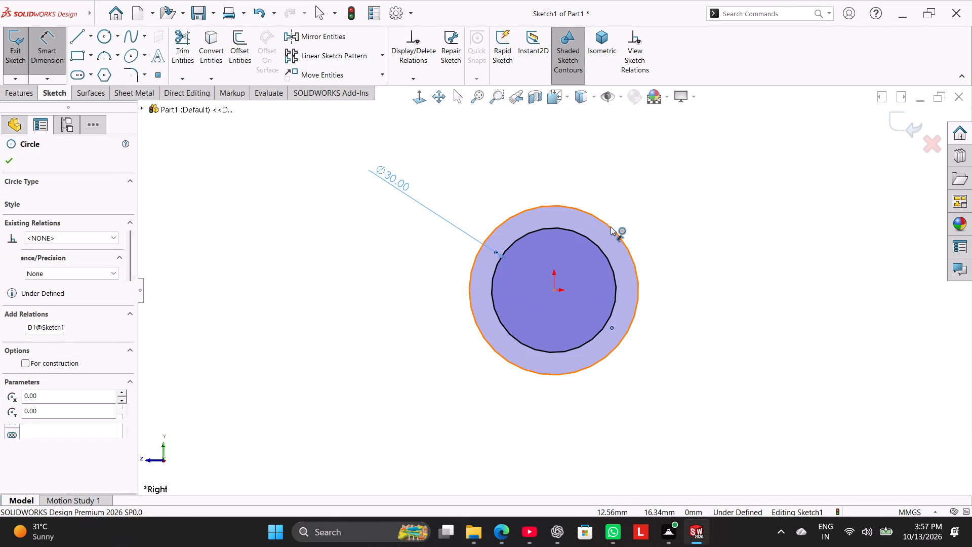
click(648, 396)
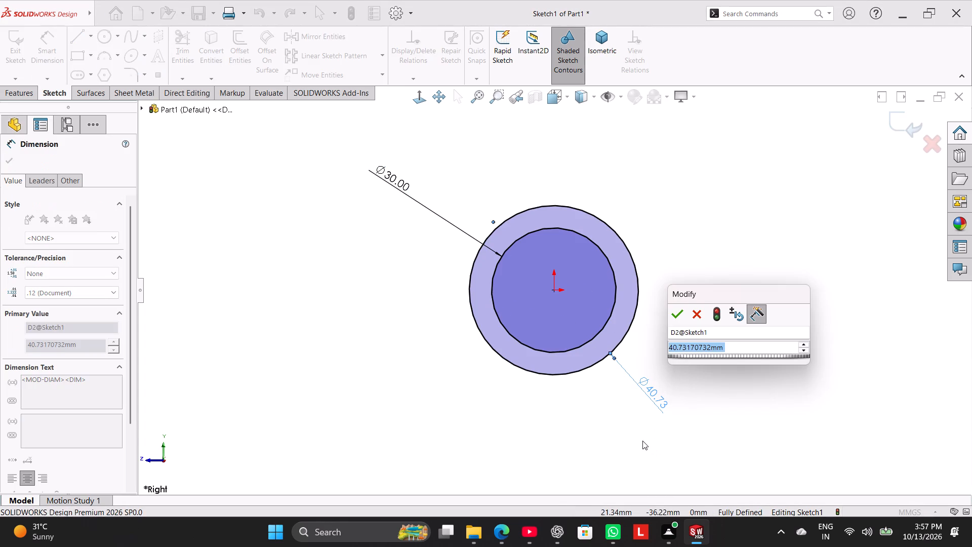
text(56)
key(ctrl+Return)
scroll(645, 413, up, 2)
right_click(701, 331)
click(728, 364)
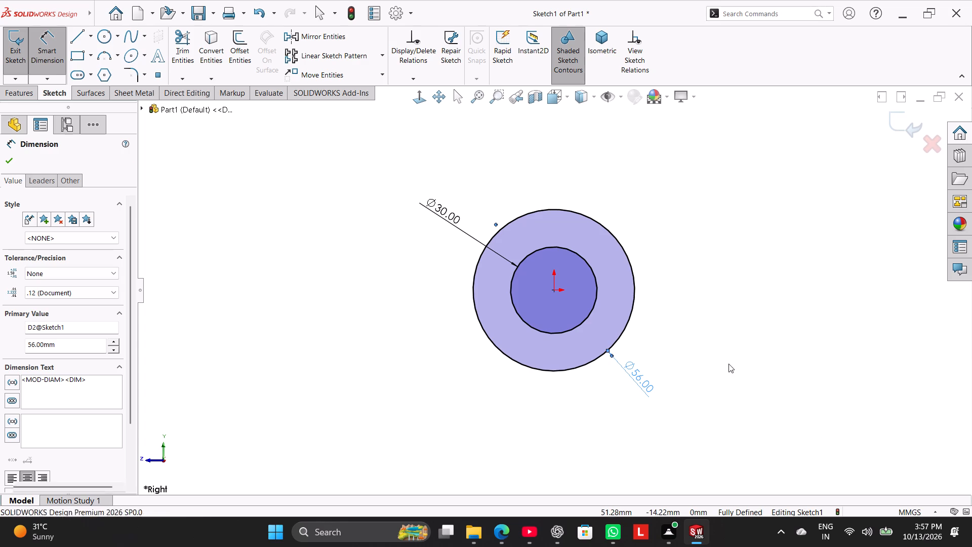
Draw connected lines from the outer circle's top point: a long horizontal, about 7 mm up, about 41 mm across, and down past the arm.
scroll(723, 356, up, 3)
scroll(678, 280, down, 1)
scroll(627, 309, down, 1)
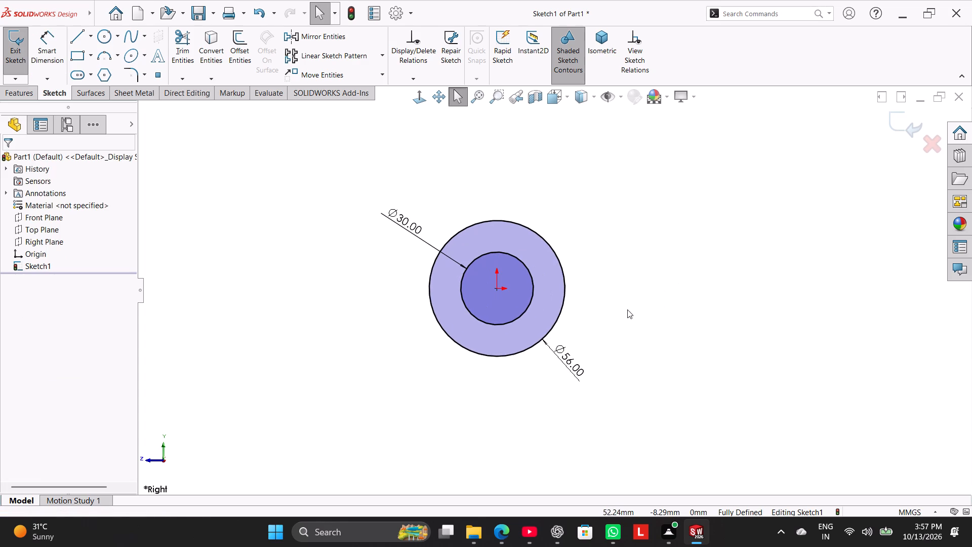
scroll(616, 273, up, 2)
scroll(614, 271, down, 3)
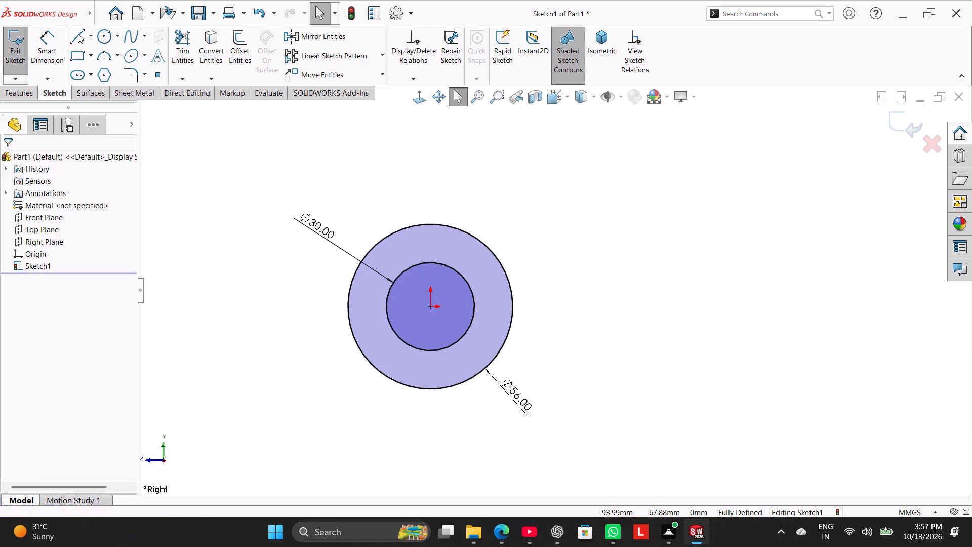
click(78, 34)
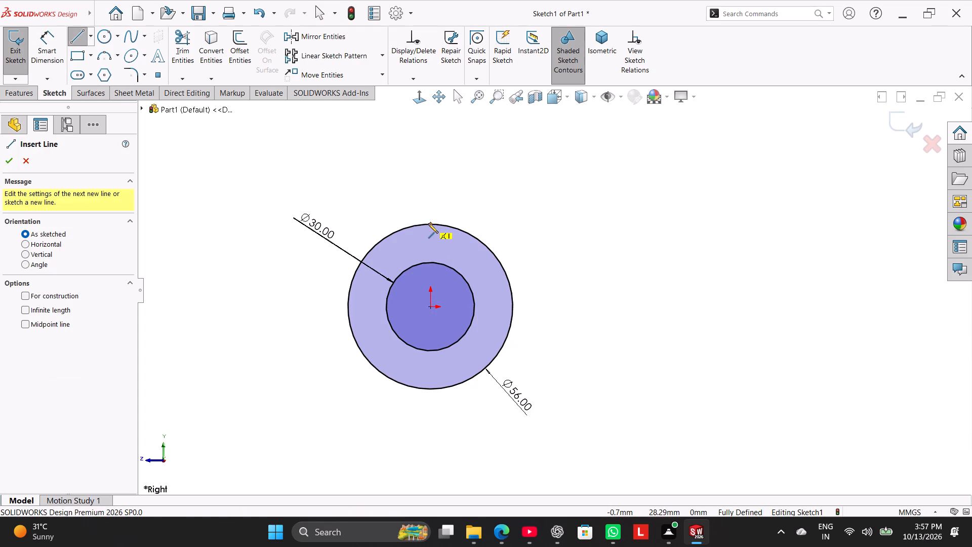
click(433, 223)
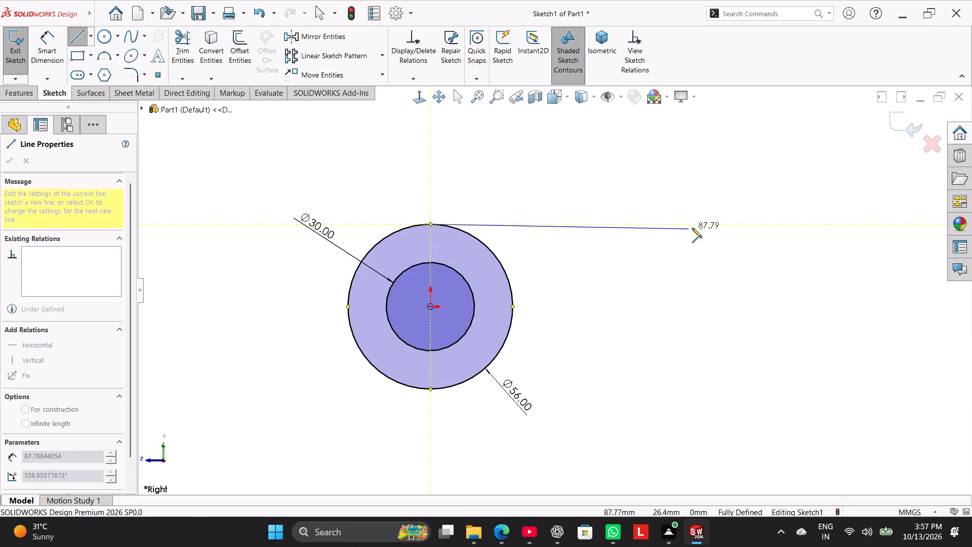
click(729, 223)
click(731, 204)
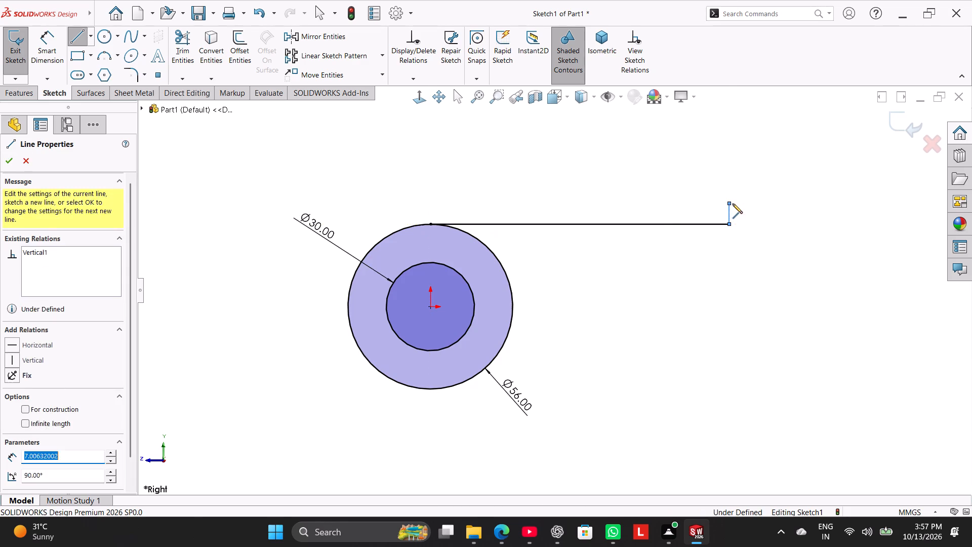
click(849, 203)
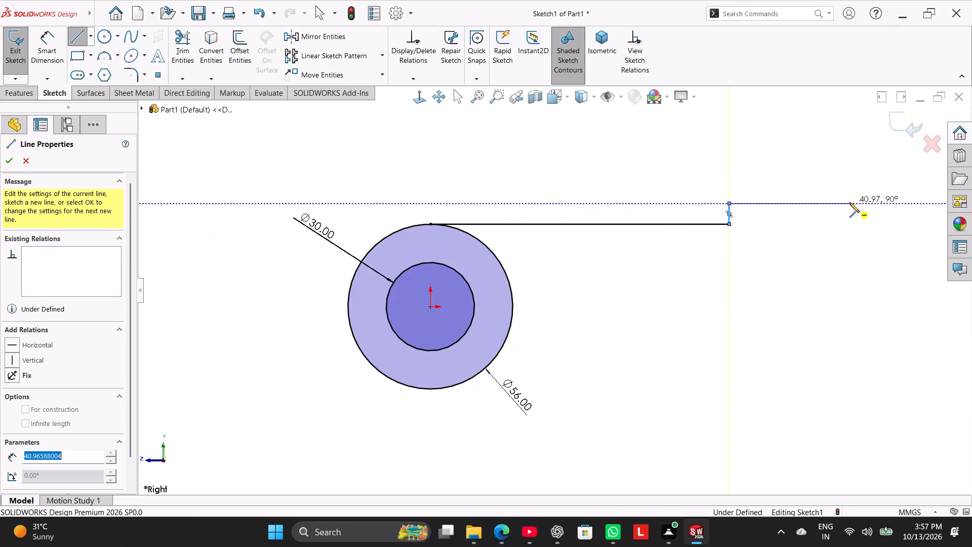
click(850, 333)
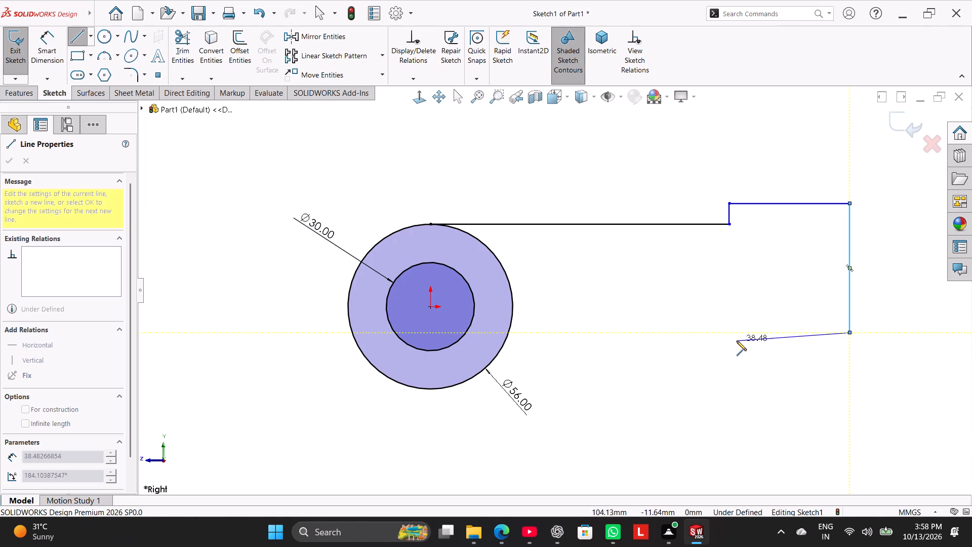
Continue the line chain inward, up, about 68 mm horizontally toward the circle, about 20 mm down, and about 27 mm across to the outer circle.
click(774, 333)
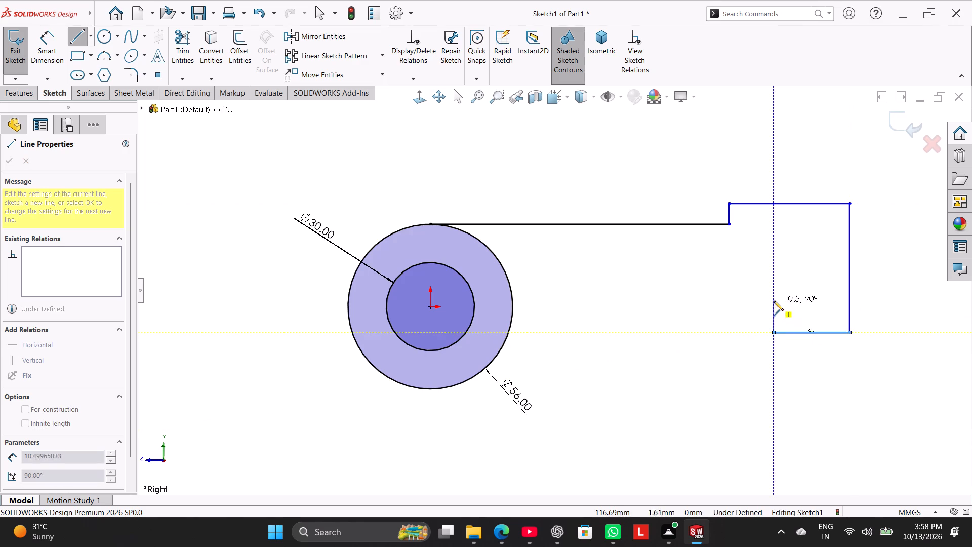
click(774, 297)
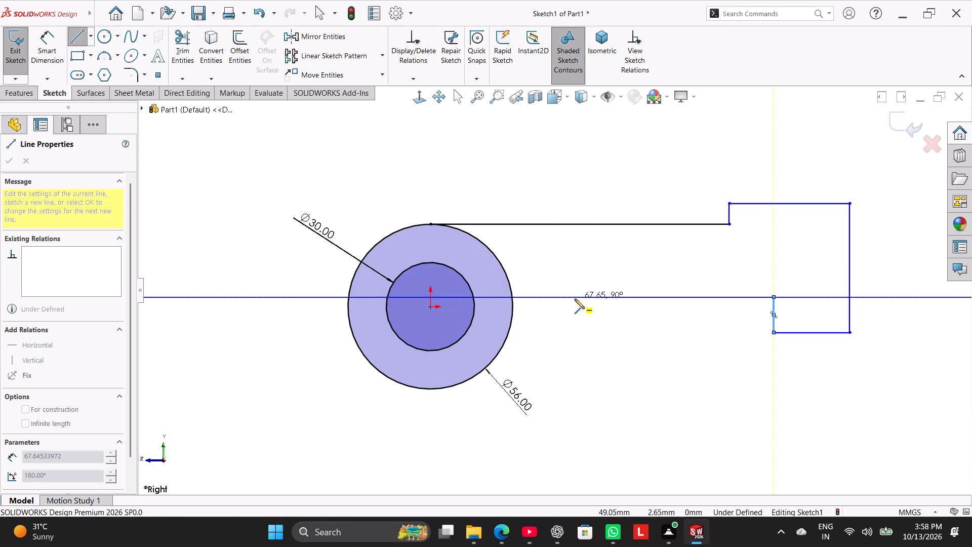
click(575, 299)
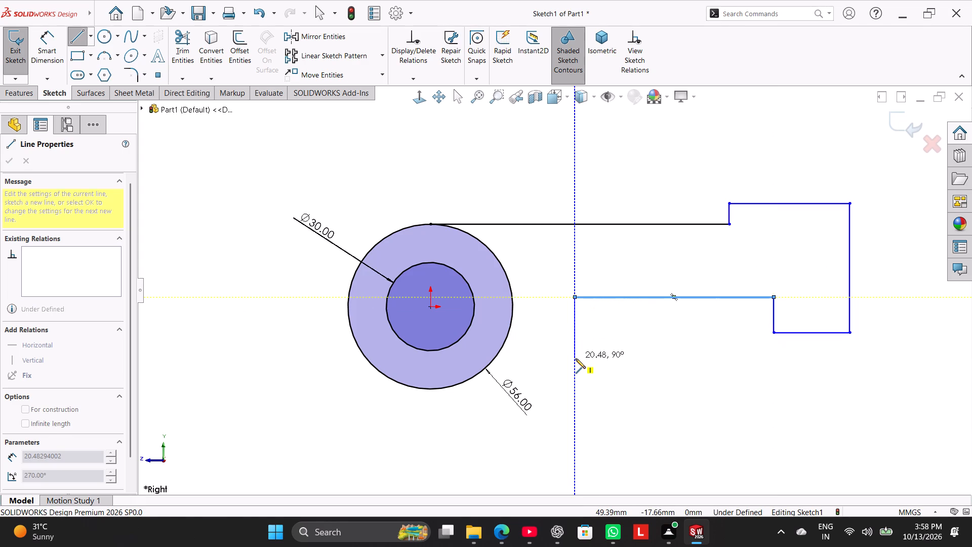
click(576, 359)
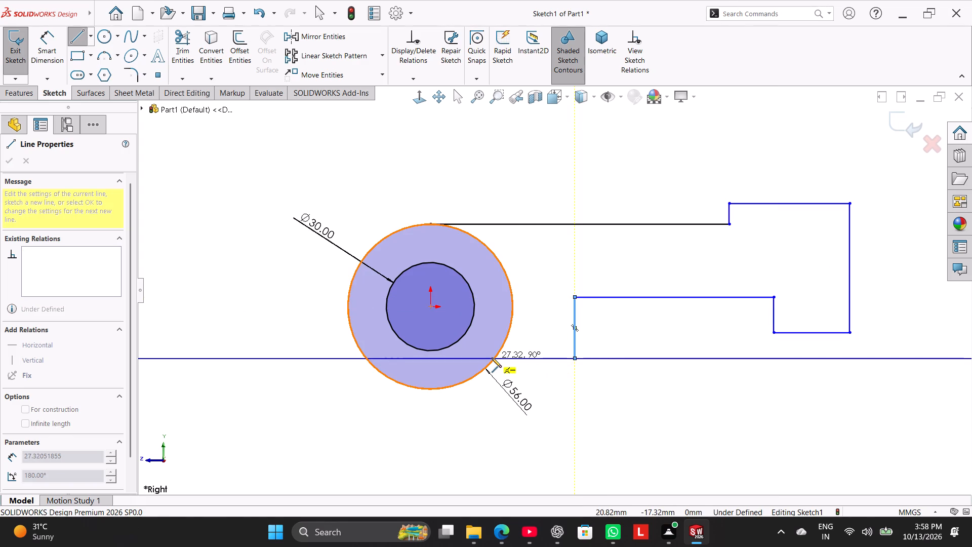
click(492, 358)
right_click(541, 385)
click(560, 393)
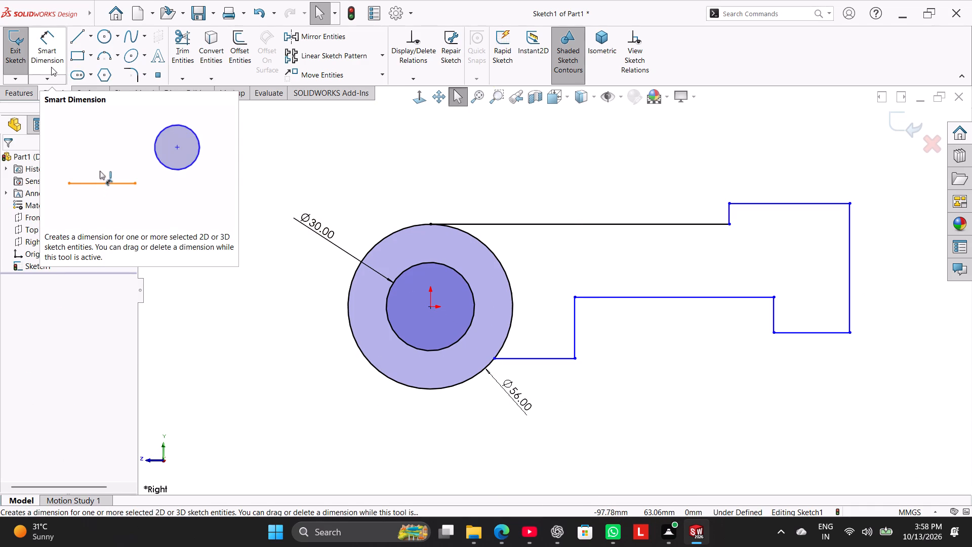
Dimension the distance between the arm's long upper and lower horizontal lines as 16 mm.
click(48, 51)
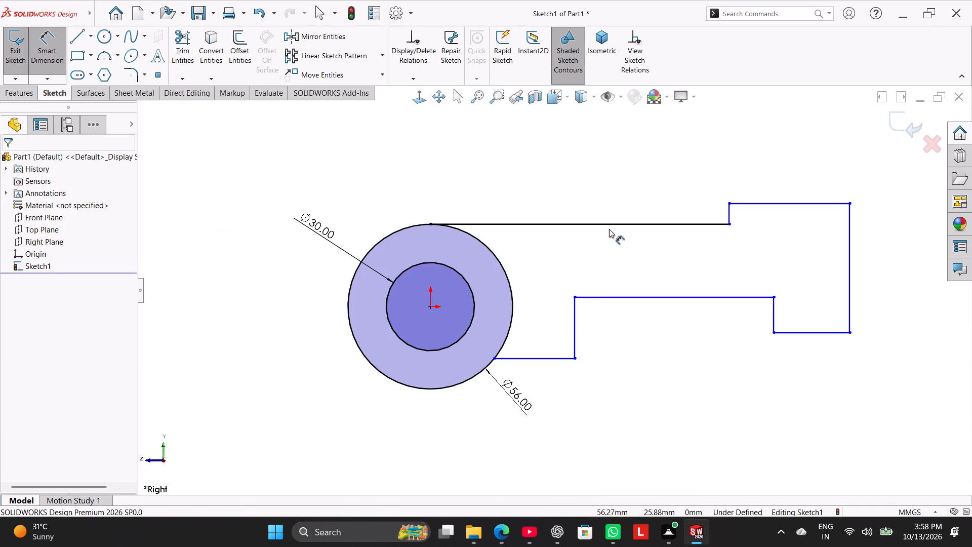
click(635, 223)
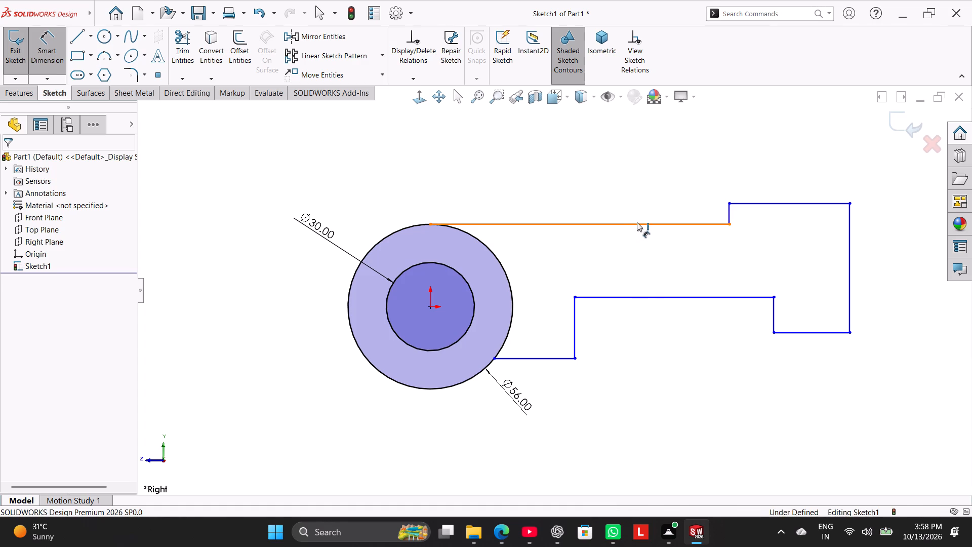
click(644, 295)
click(651, 257)
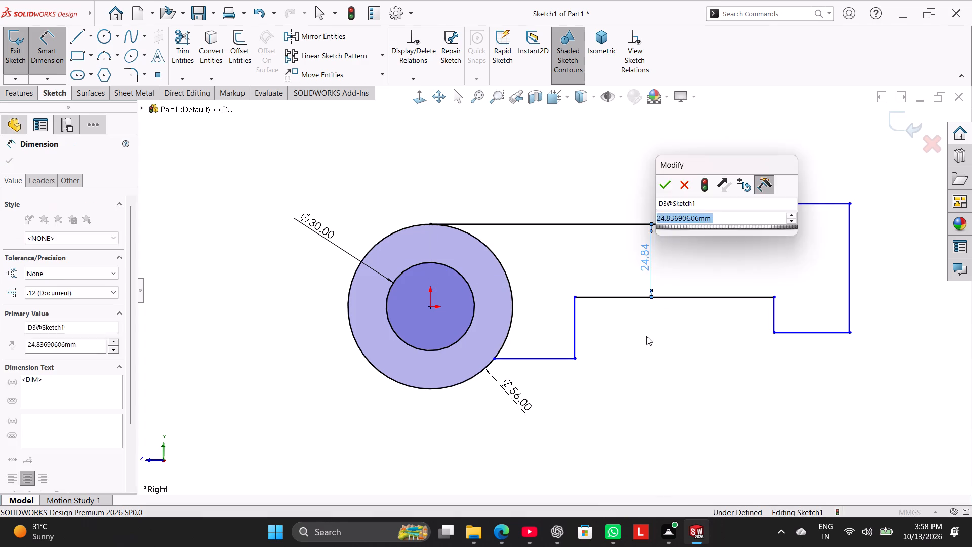
text(16)
key(Return)
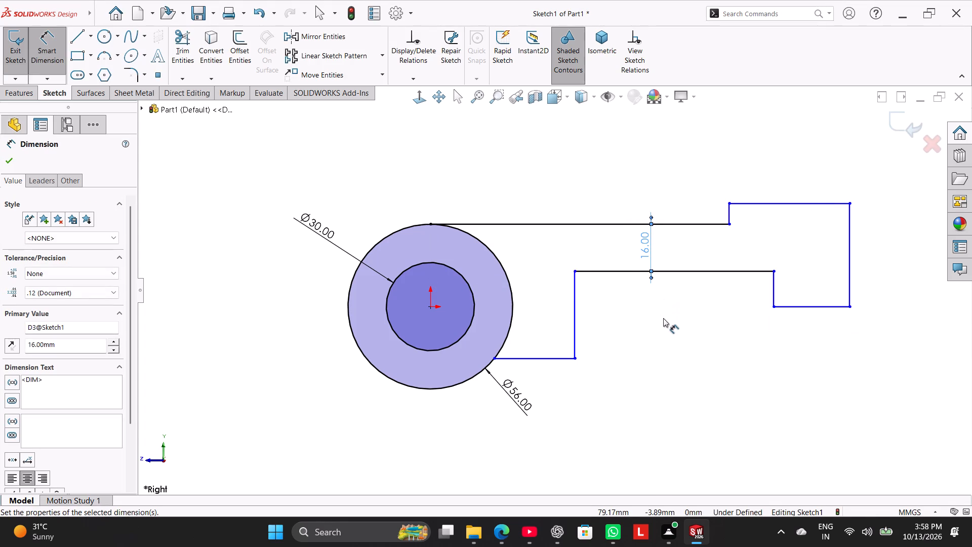
Dimension the vertical distance from the arm's lower line to the short bottom line beside the circle as 40 mm.
click(626, 271)
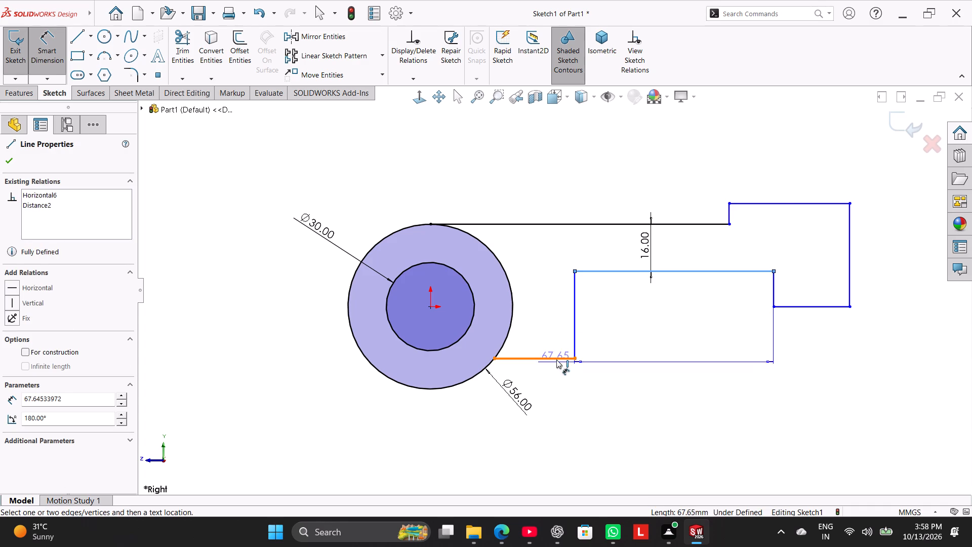
click(556, 360)
click(641, 311)
text(40)
key(Return)
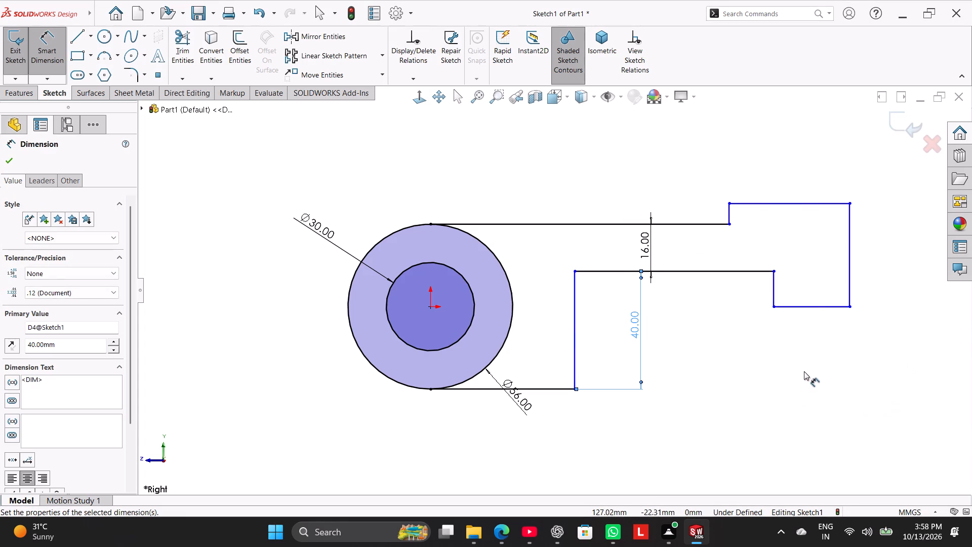
click(749, 377)
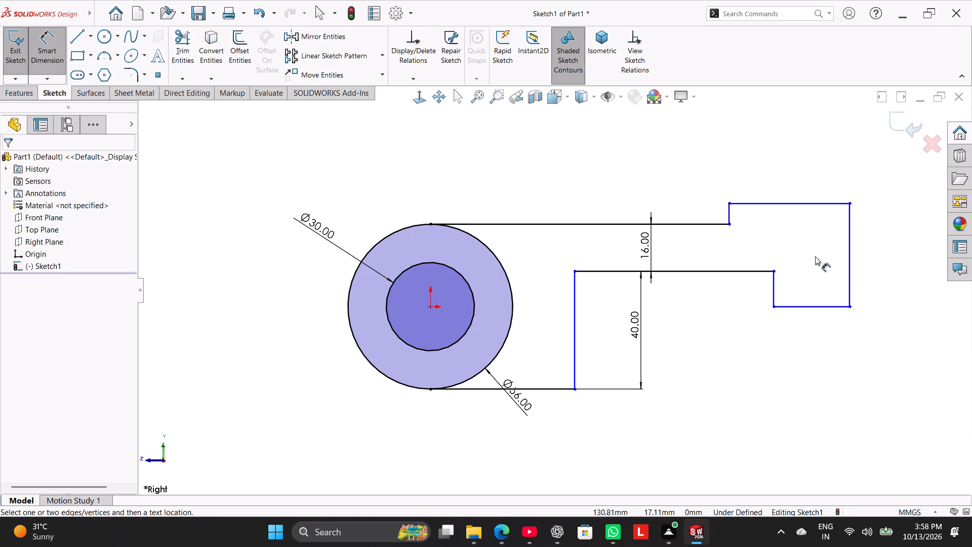
Dimension the end block's top edge as 56 mm and its outer vertical edge as 40 mm.
click(787, 205)
click(789, 167)
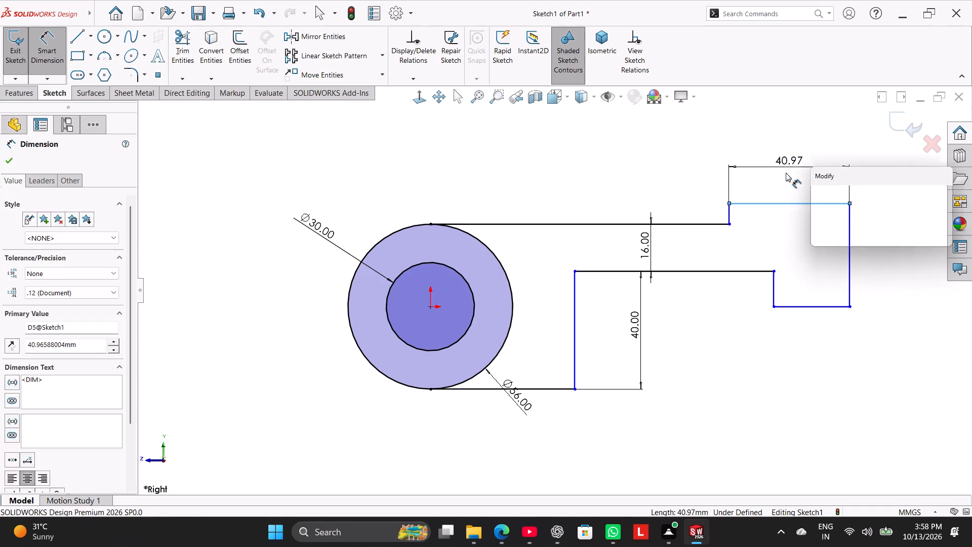
text(56)
key(Return)
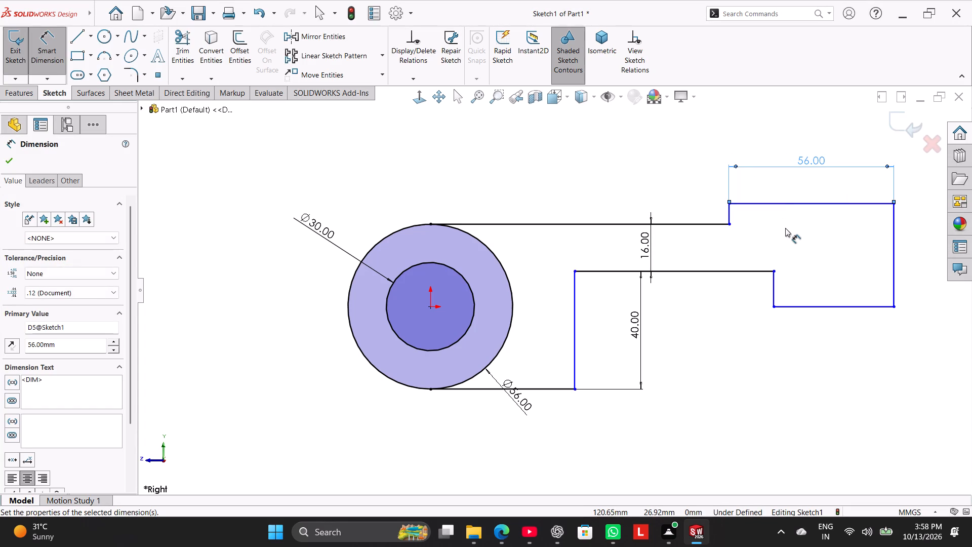
click(896, 266)
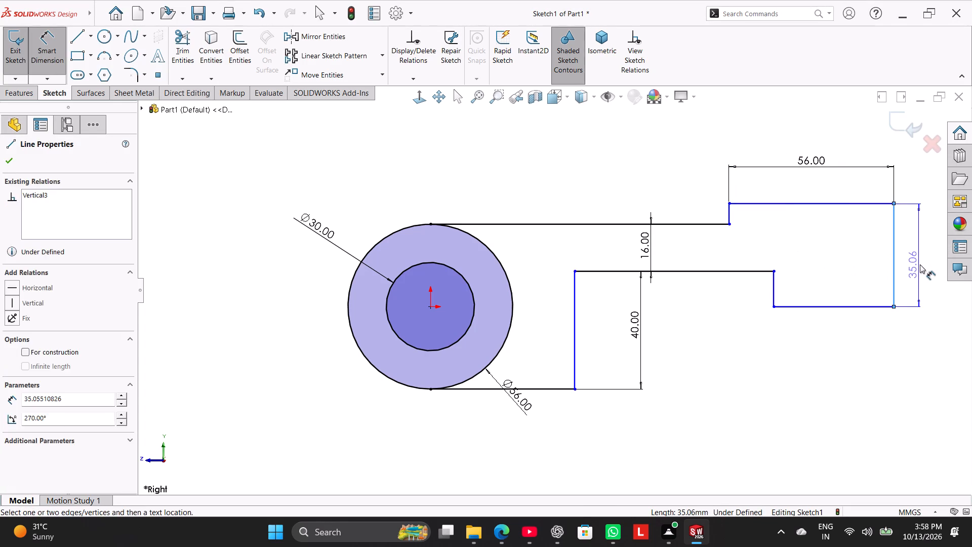
click(920, 264)
text(40)
key(Return)
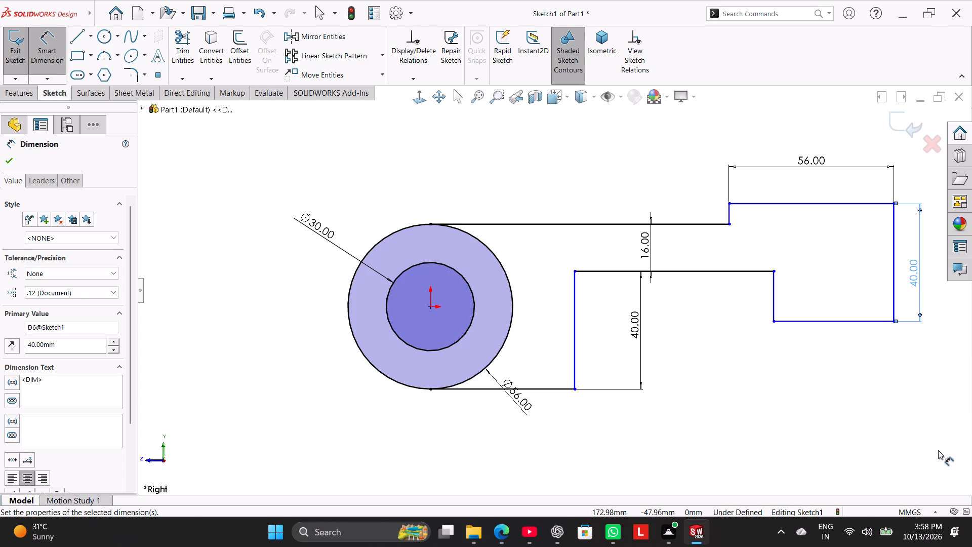
Dimension the end block's bottom edge as 28 mm.
click(858, 323)
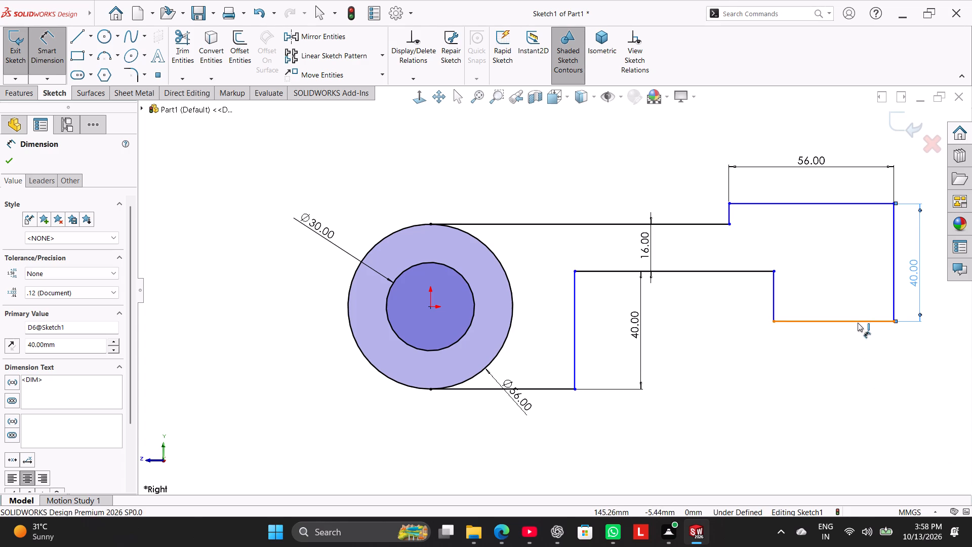
click(850, 350)
text(28)
key(Return)
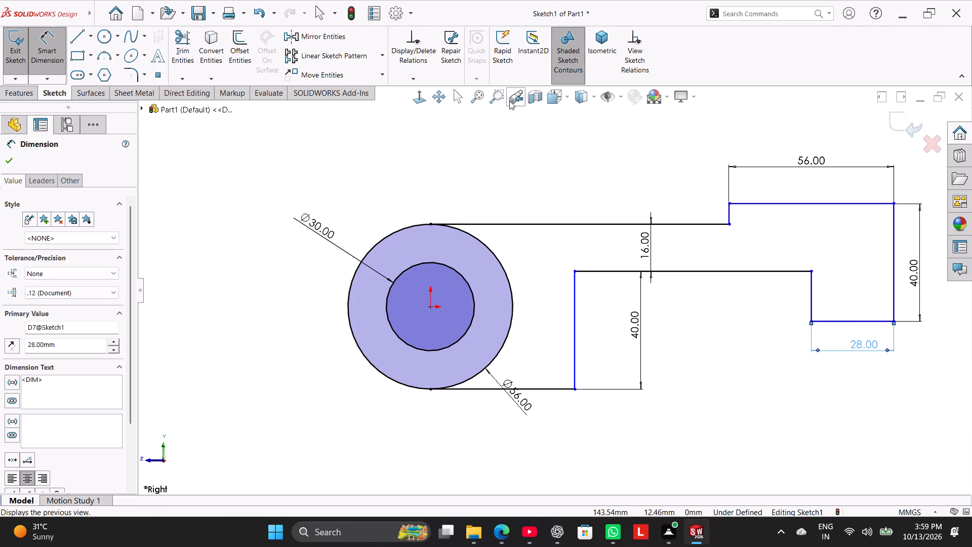
Dimension the arm's lower horizontal line as 56 mm.
click(675, 272)
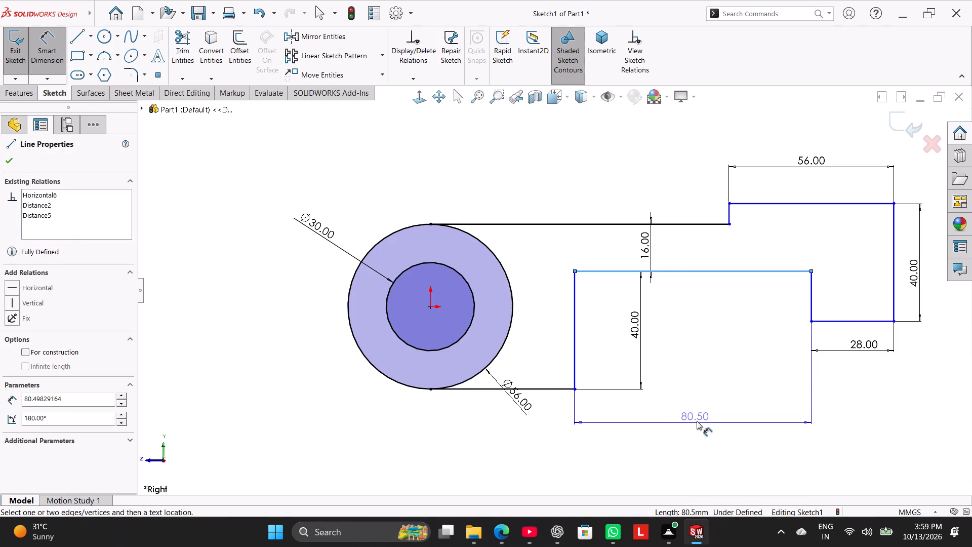
click(697, 420)
key(5)
key(6)
key(Return)
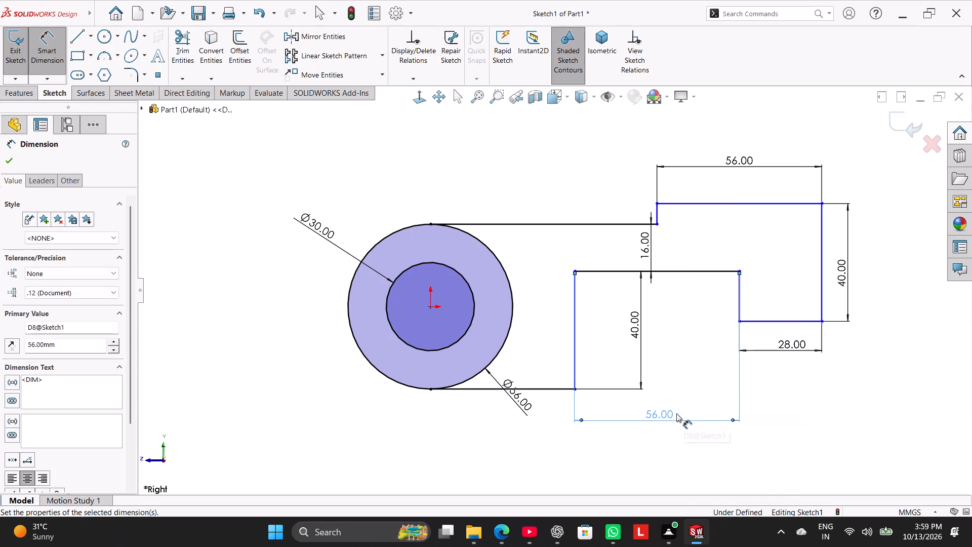
right_click(539, 187)
click(575, 218)
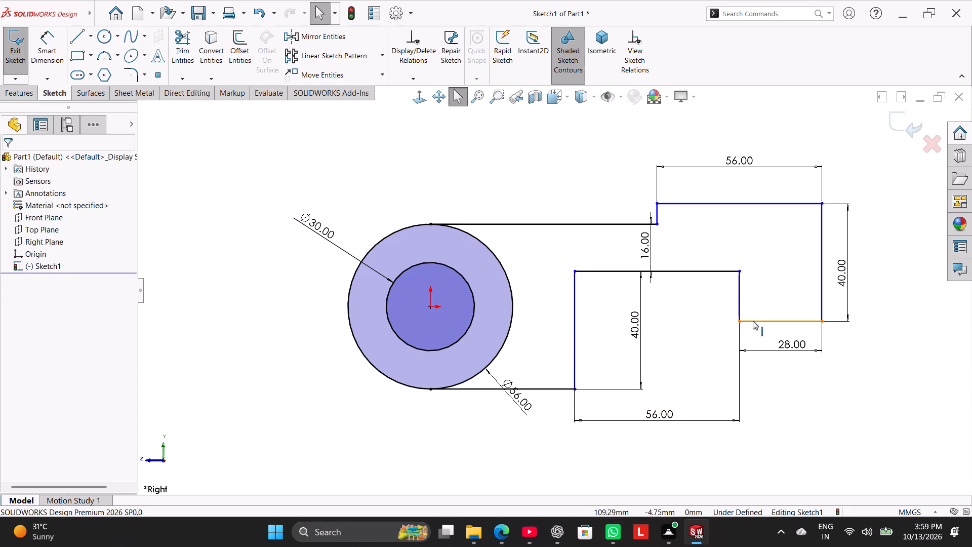
Dimension the vertical distance from the short bottom line beside the circle to the end block's bottom edge as 24 mm.
click(44, 53)
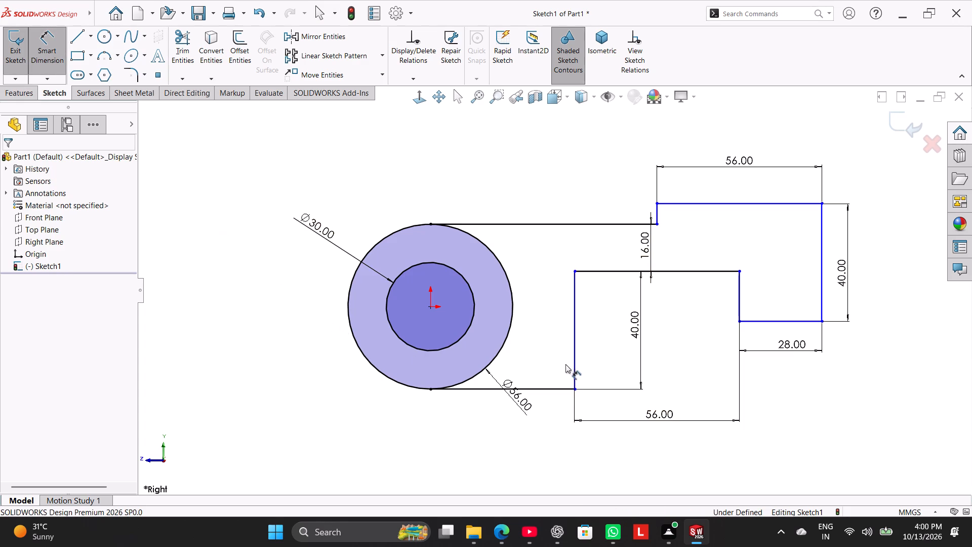
click(563, 386)
click(756, 324)
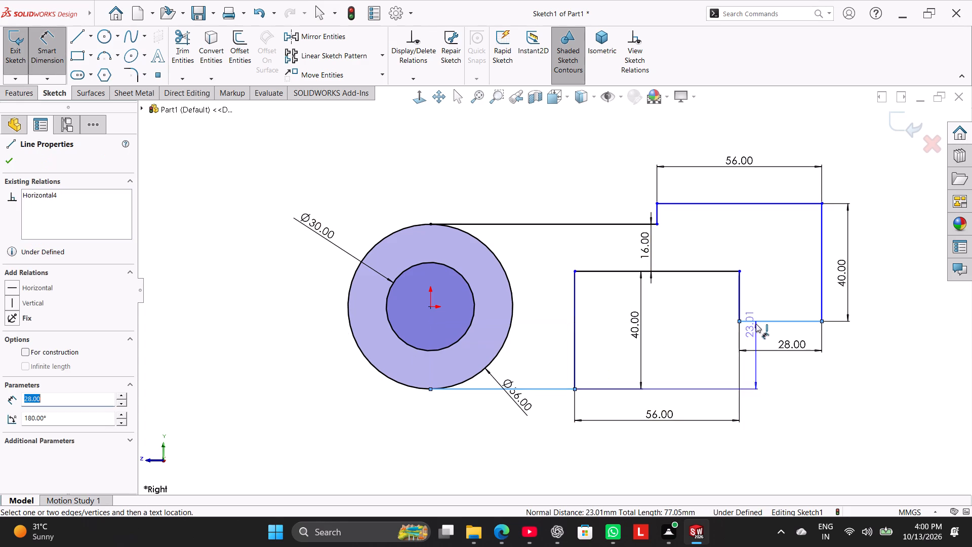
click(710, 343)
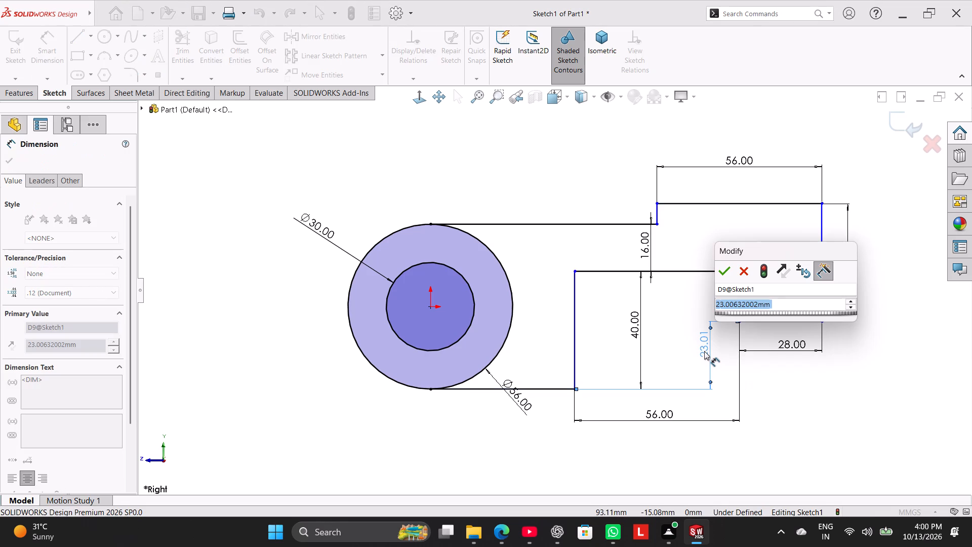
text(24)
key(Return)
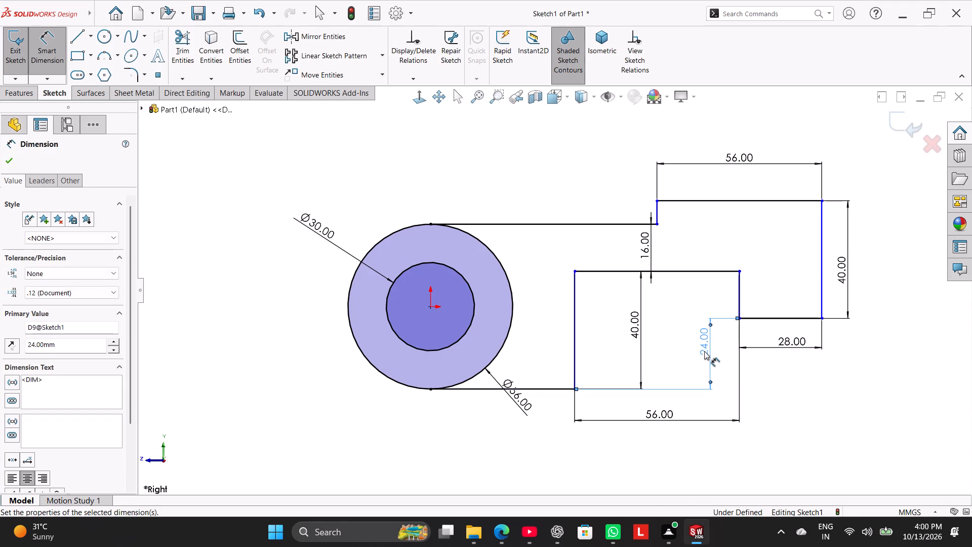
click(849, 413)
right_click(753, 226)
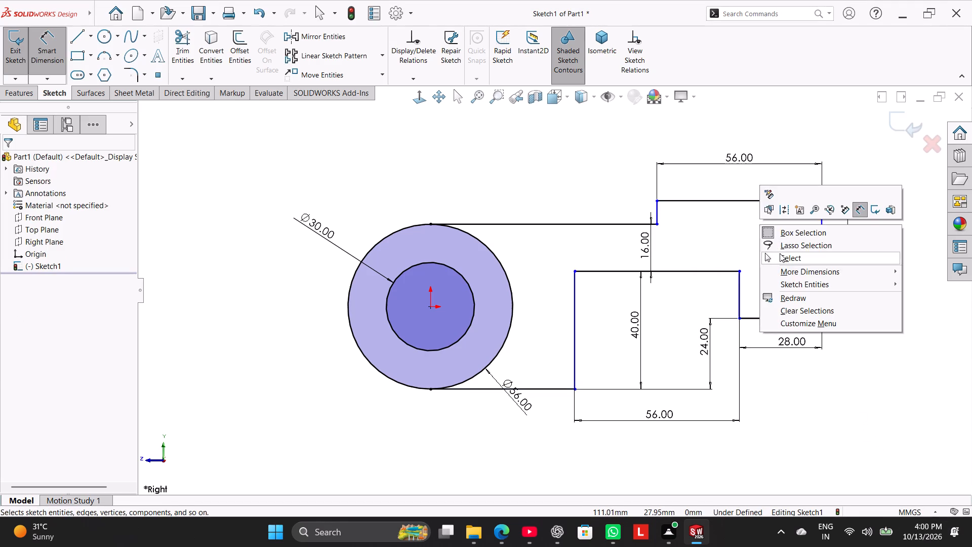
click(784, 257)
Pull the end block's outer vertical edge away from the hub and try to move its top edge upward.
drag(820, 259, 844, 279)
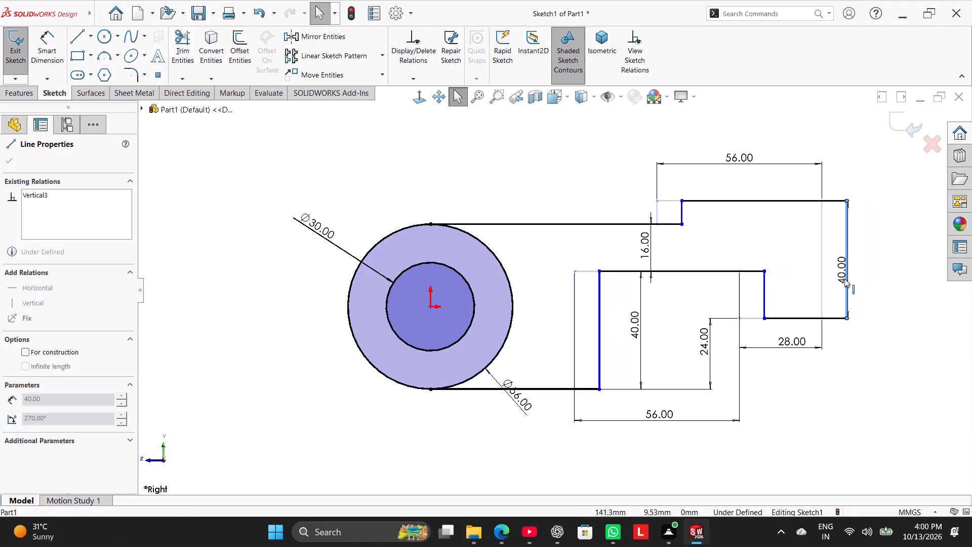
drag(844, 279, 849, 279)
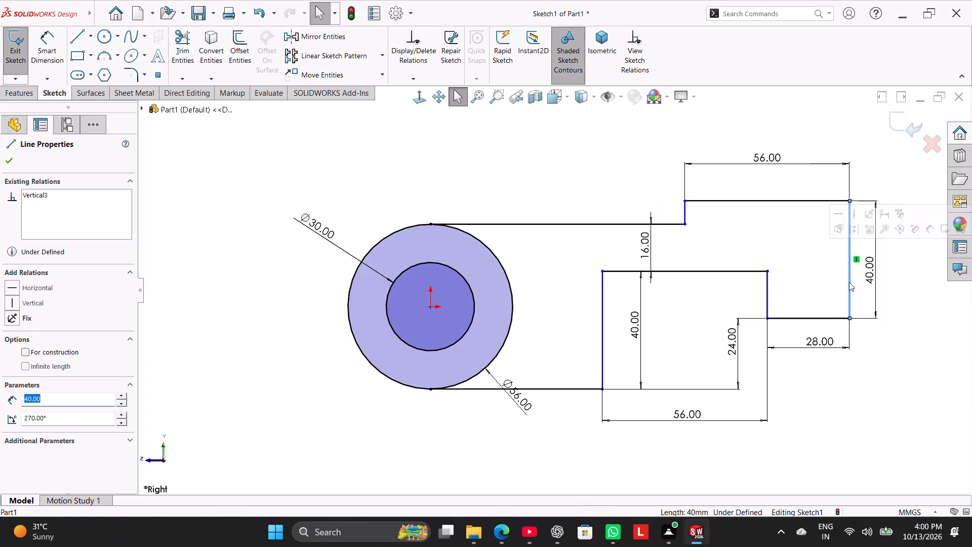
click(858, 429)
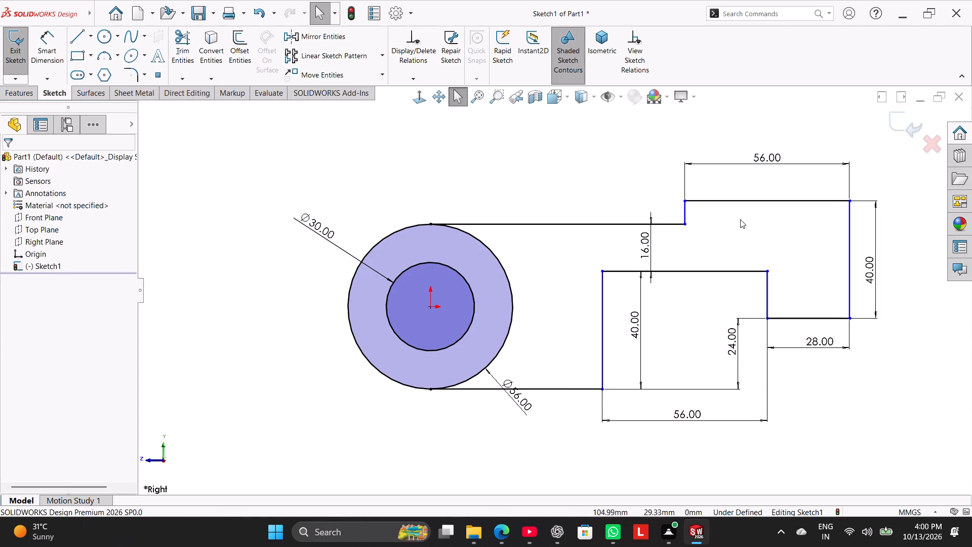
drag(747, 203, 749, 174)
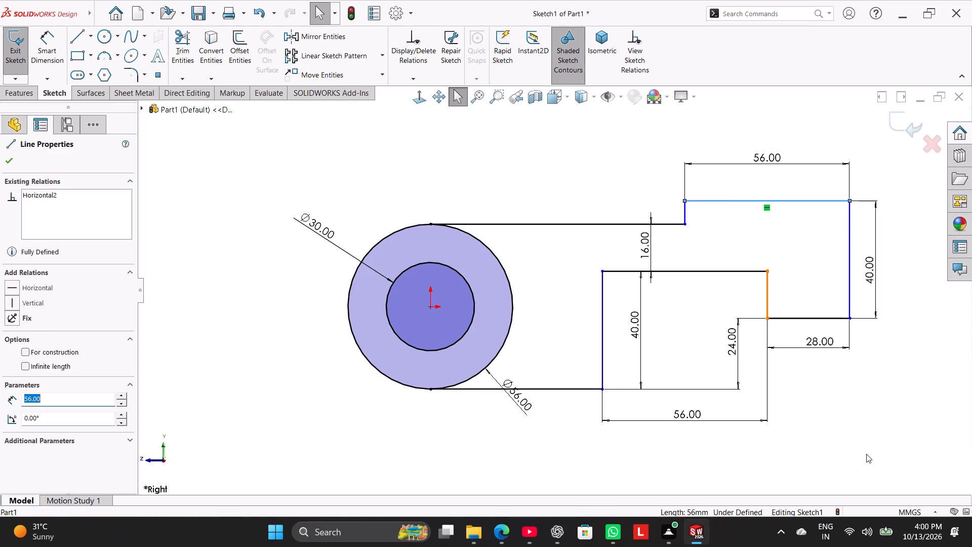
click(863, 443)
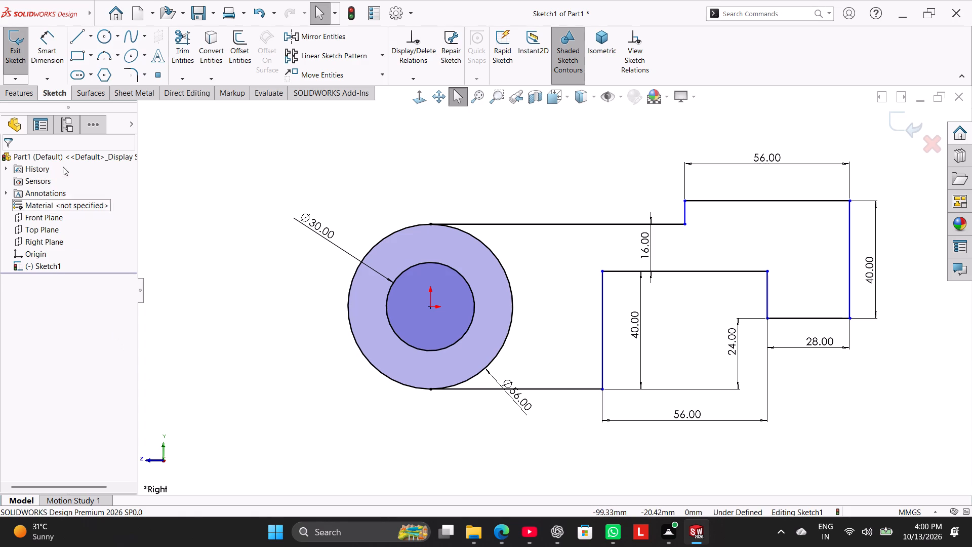
Dimension the arm's upper horizontal line, from the outer circle's top to the block's step, as 72 mm.
click(54, 46)
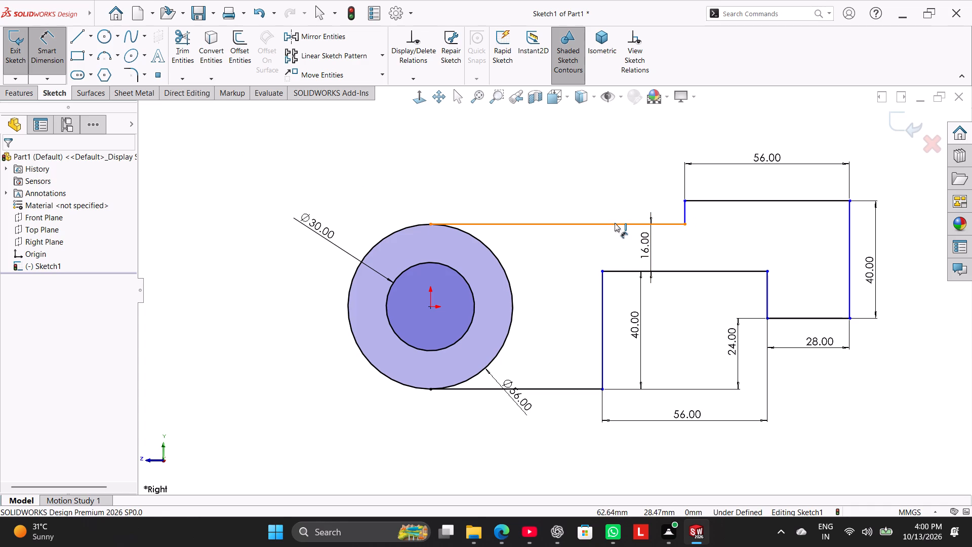
click(615, 223)
click(613, 183)
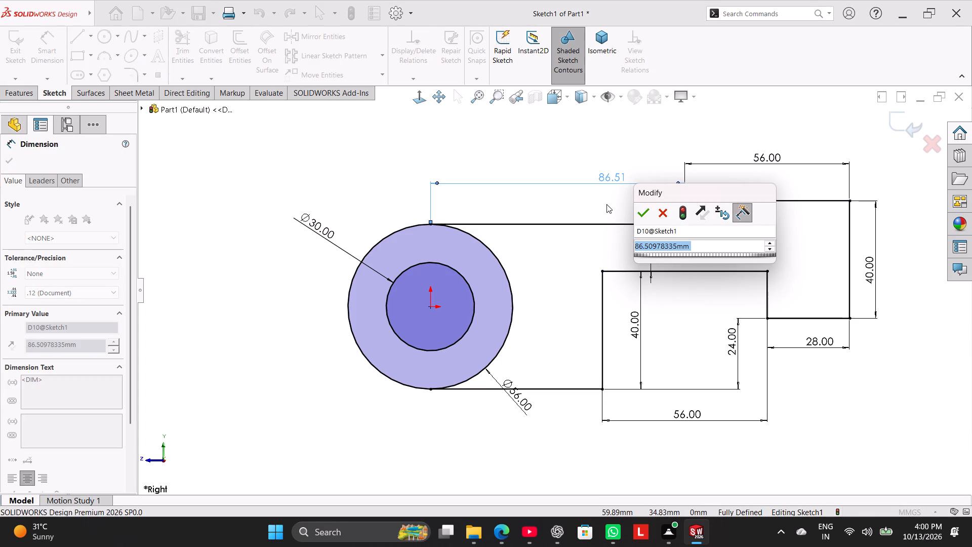
text(72)
key(Return)
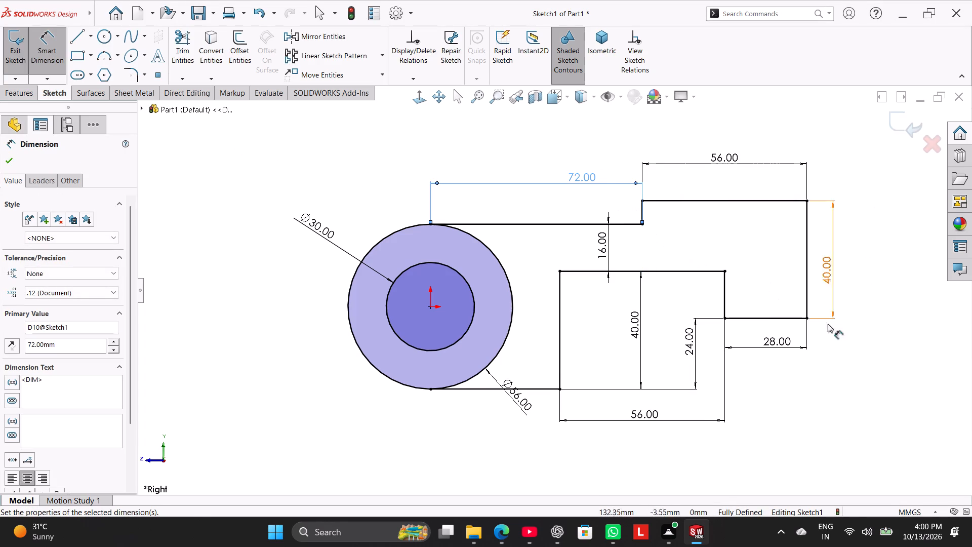
right_click(850, 340)
click(877, 370)
click(868, 366)
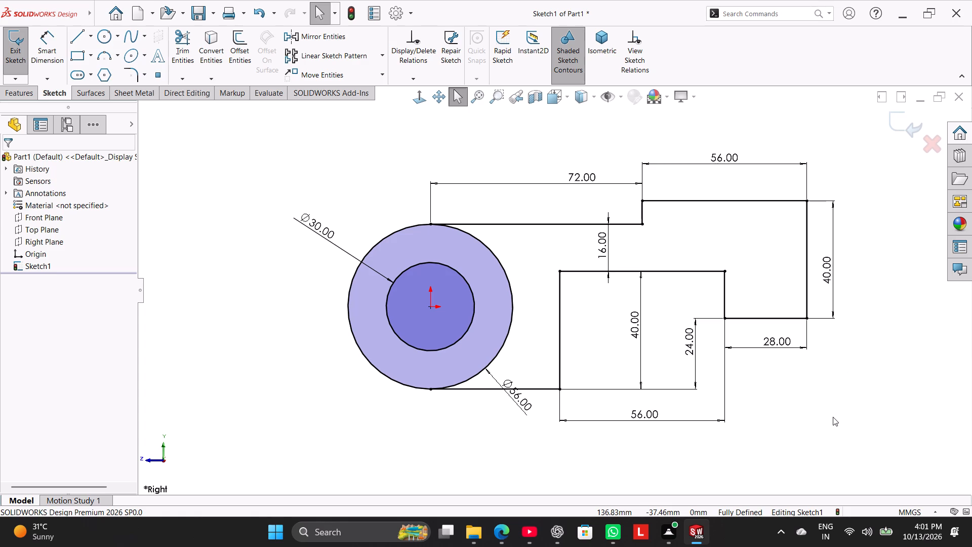
key(slash)
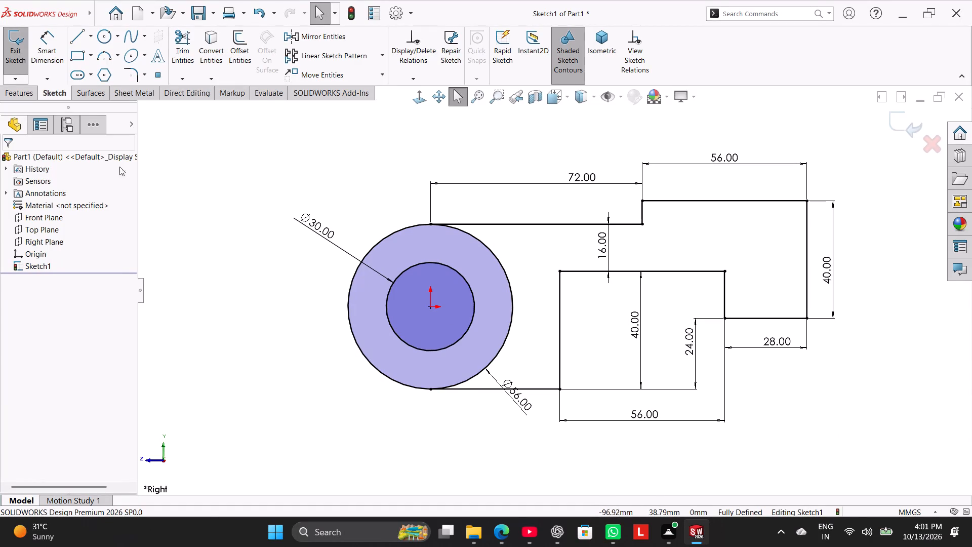
Set up a blind Boss-Extrude of the ring between the hub's two circles with a depth of 16+16+16 mm.
click(22, 91)
click(30, 55)
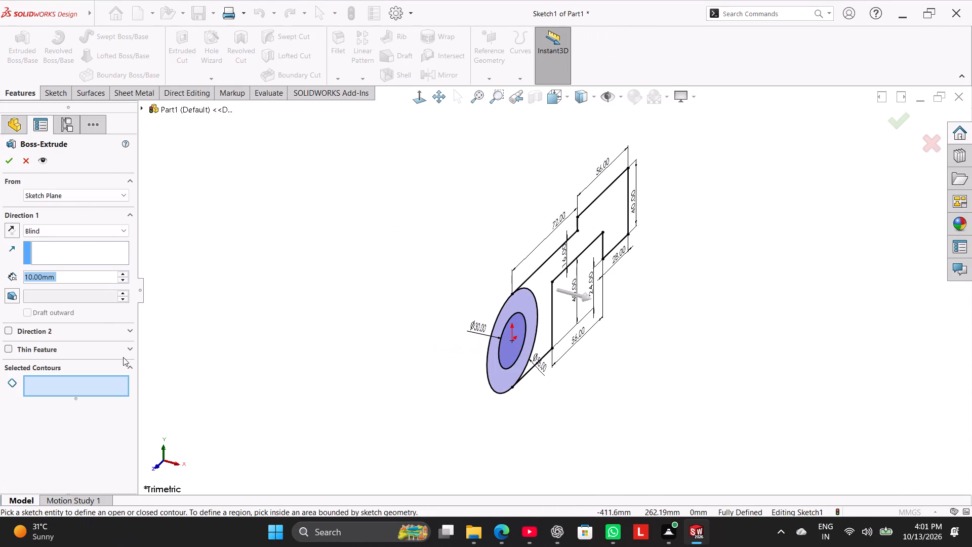
click(510, 307)
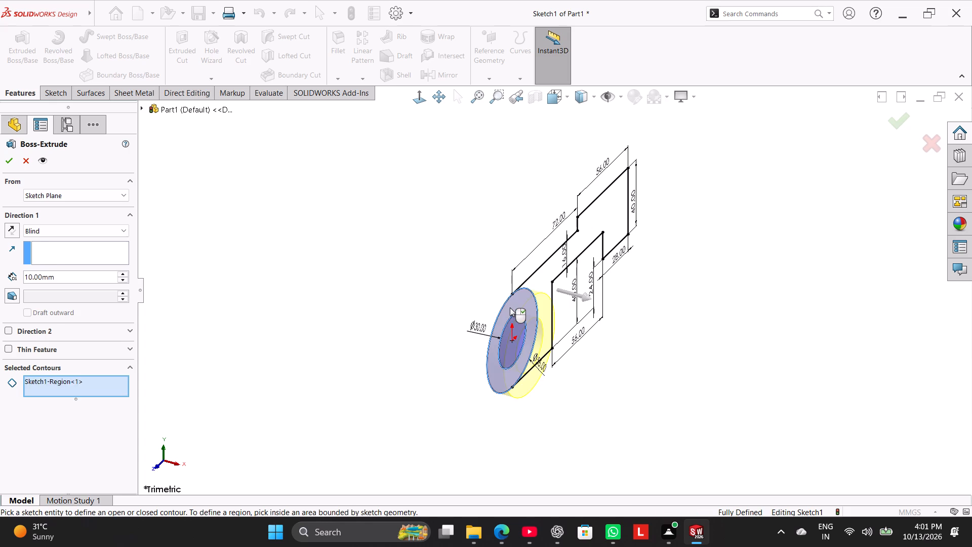
click(516, 314)
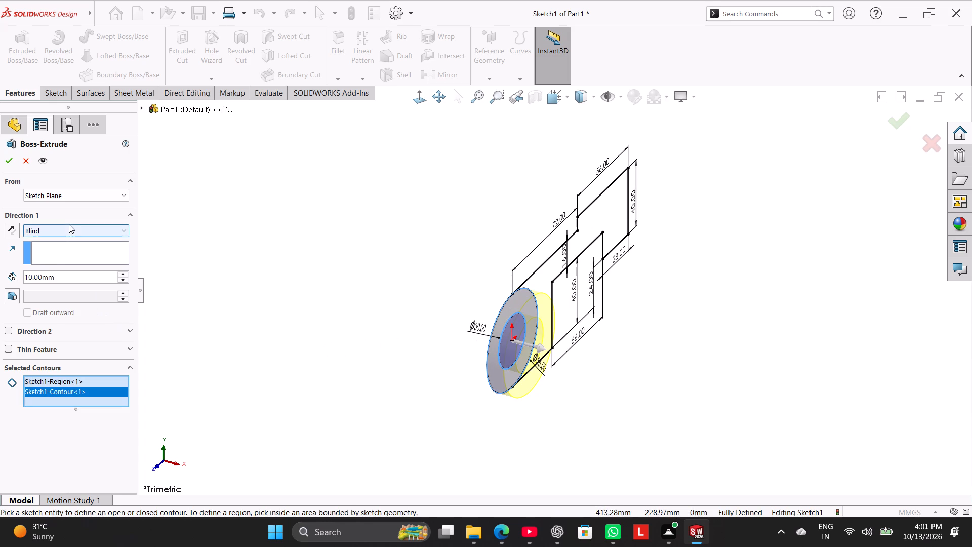
click(69, 224)
click(91, 291)
double_click(83, 279)
text(16+16+16)
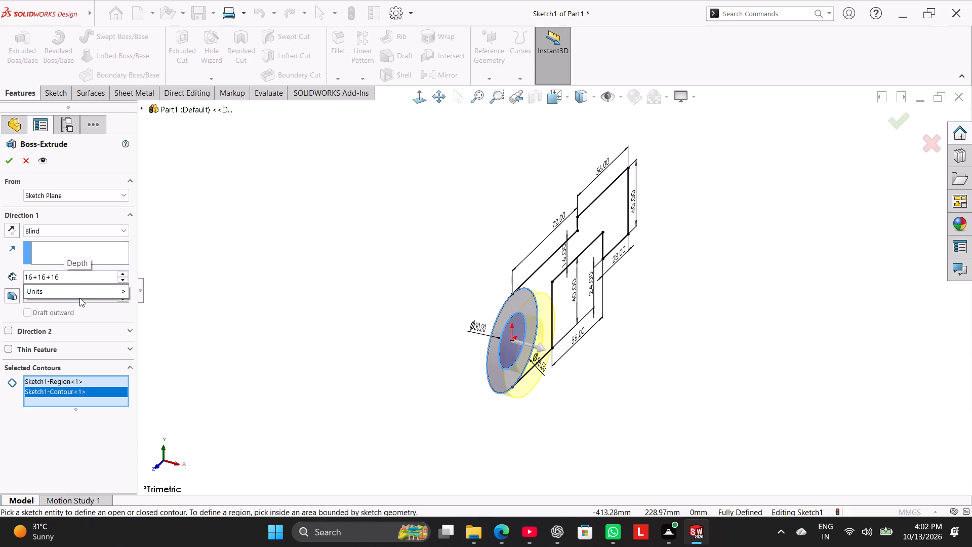
key(plus)
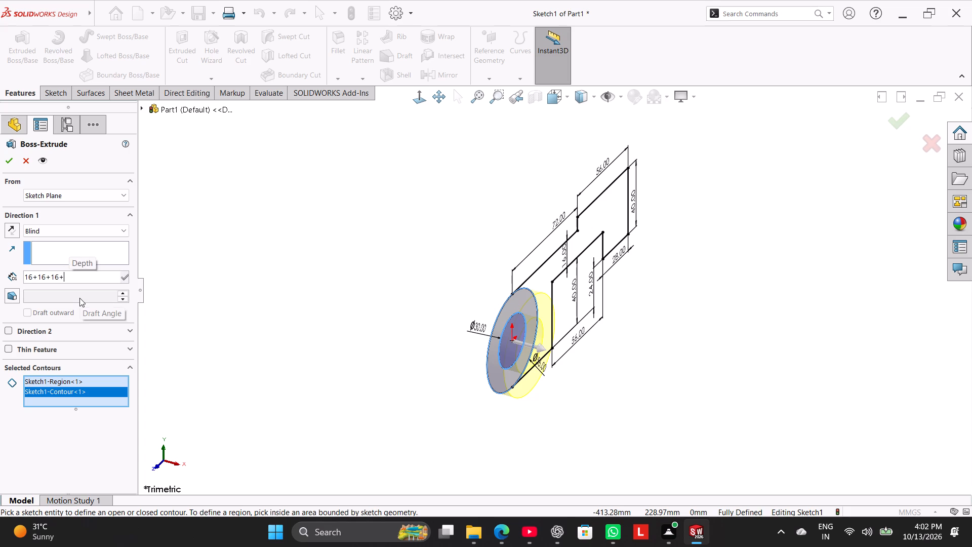
key(Return)
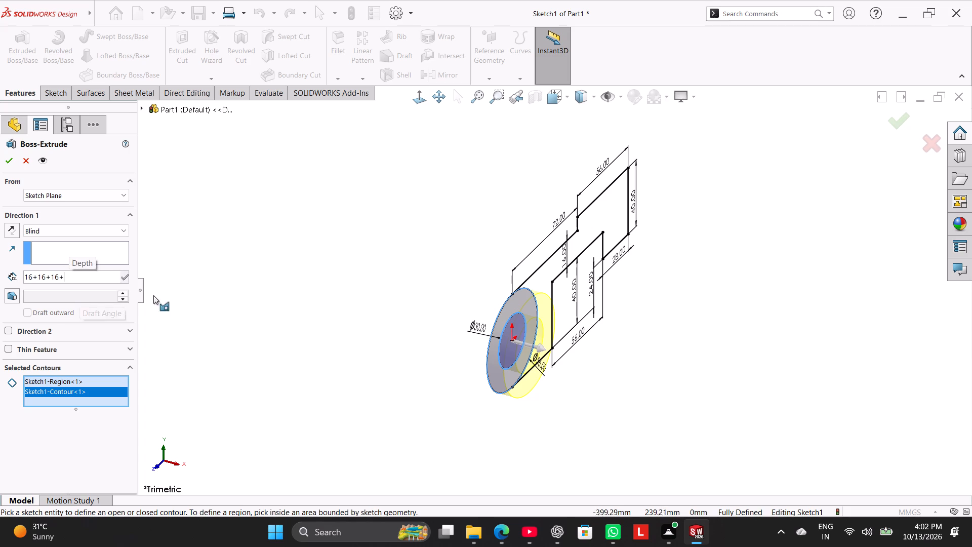
click(153, 295)
click(11, 161)
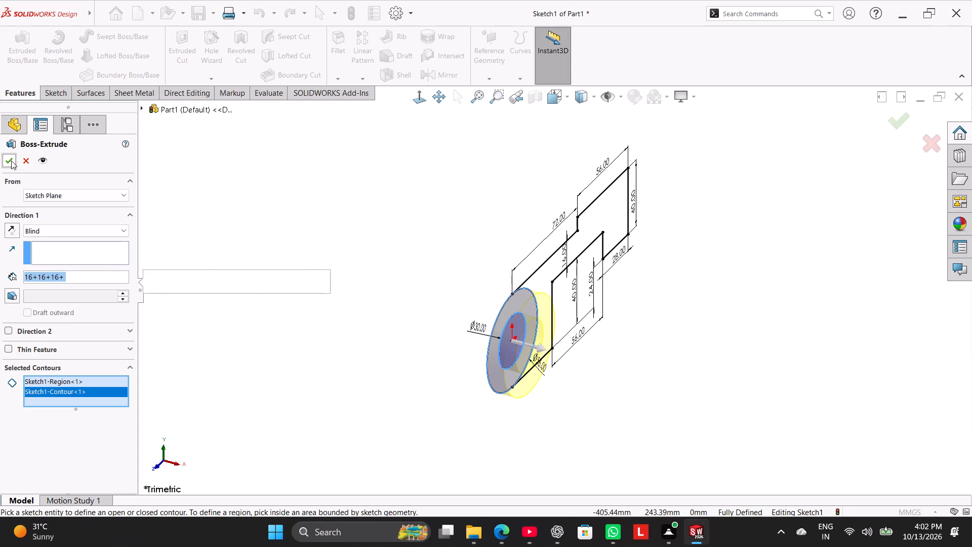
double_click(79, 273)
click(79, 273)
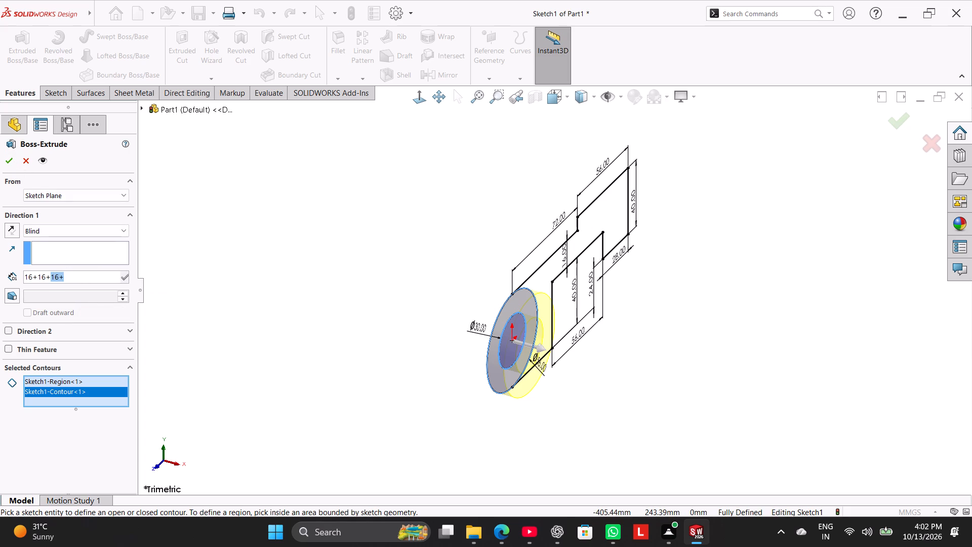
key(BackSpace)
key(Return)
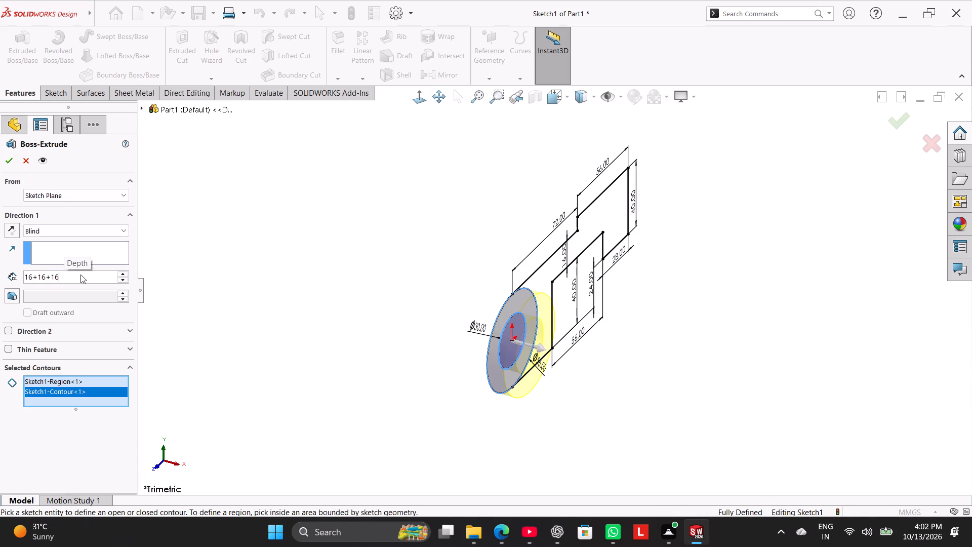
Set the hub extrusion's depth to 48+16+16 mm, switch its end condition to Mid Plane, and complete the feature.
double_click(80, 275)
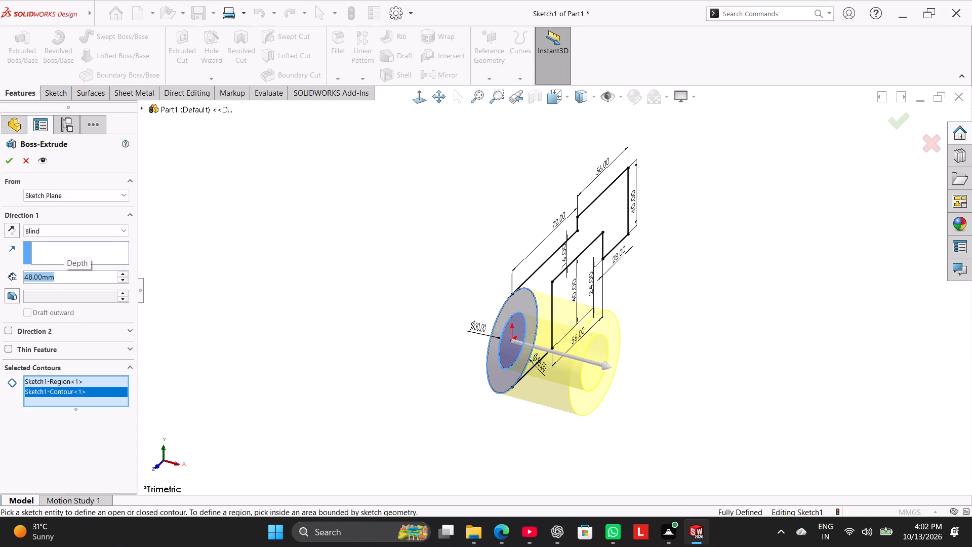
triple_click(80, 275)
key(BackSpace)
key(BackSpace)
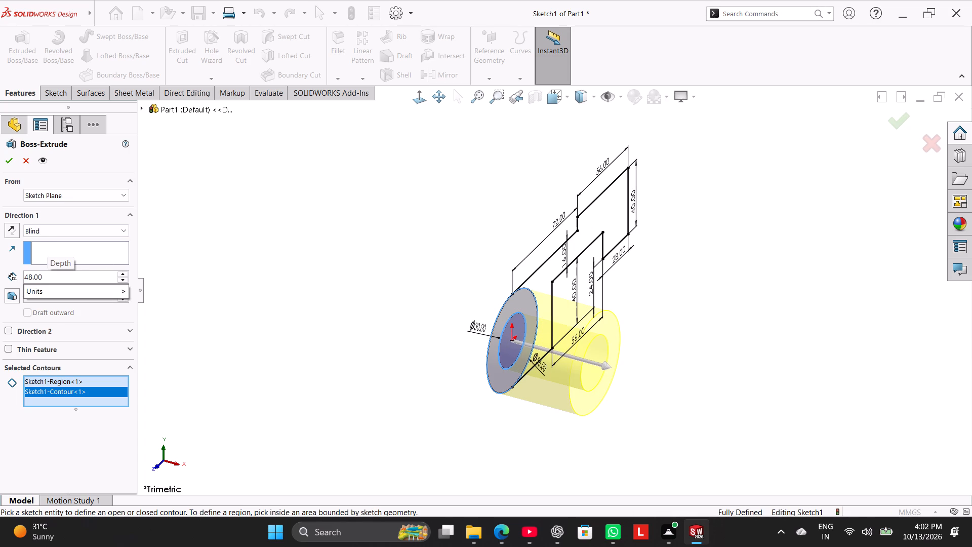
key(plus)
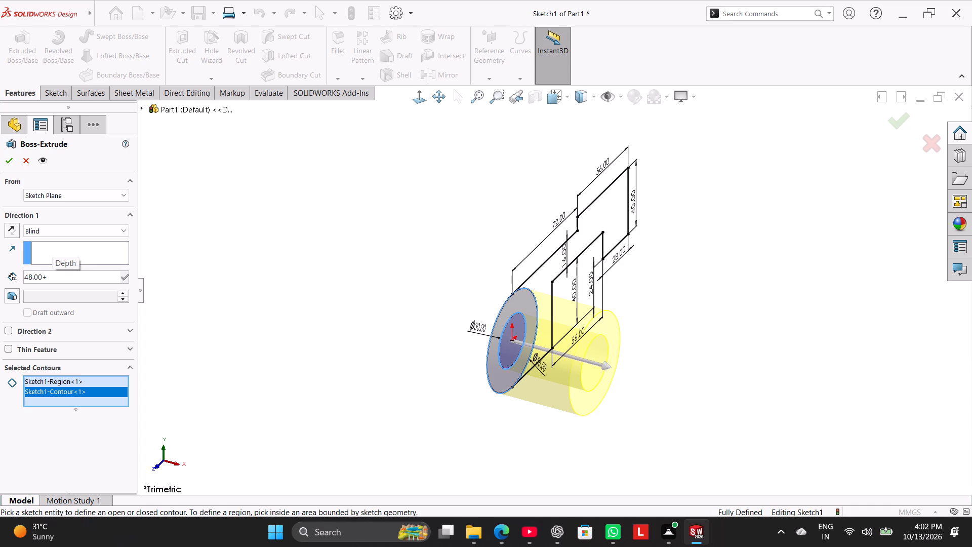
text(16+16)
key(Return)
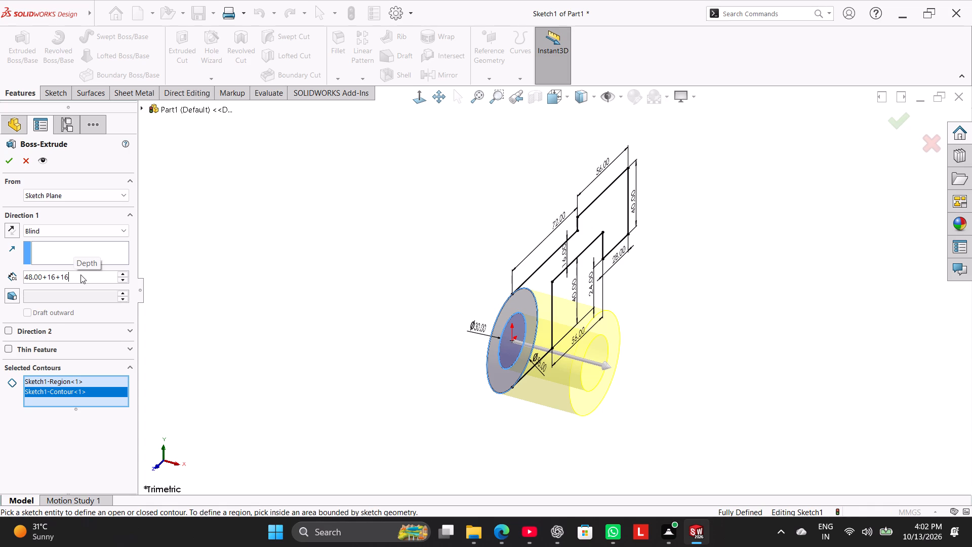
click(44, 235)
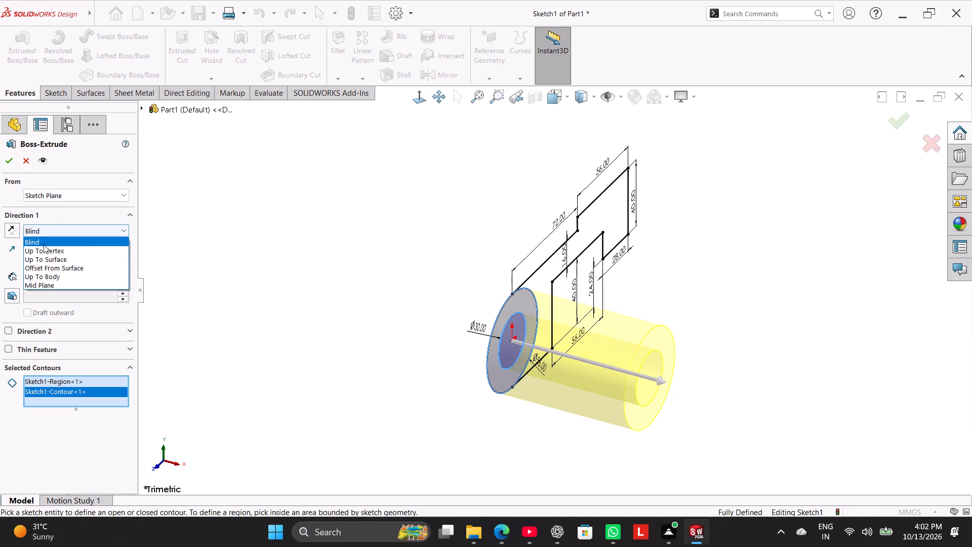
drag(61, 285, 53, 286)
click(9, 163)
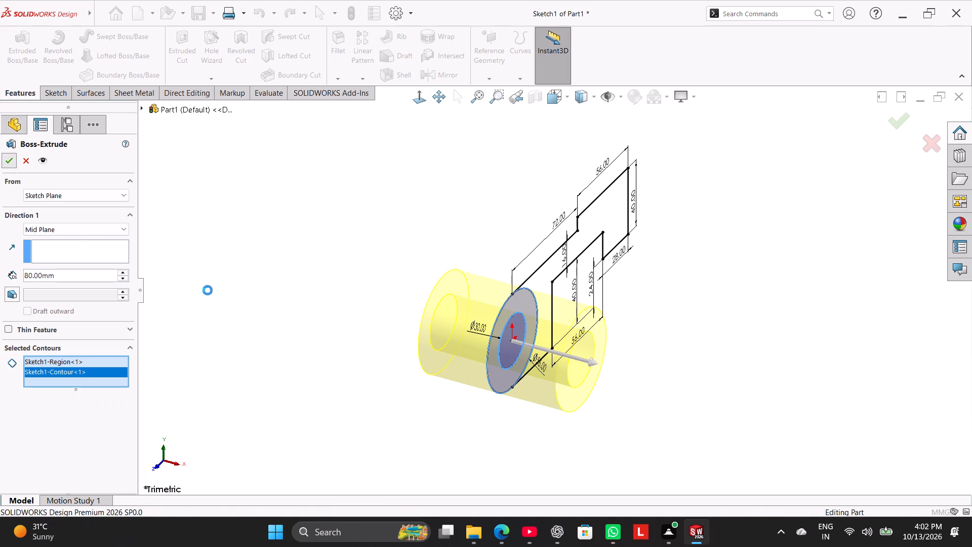
click(281, 298)
Edit the hub extrusion, clear its selected contours, and reselect the outer and inner circles so only the ring is extruded.
right_click(59, 282)
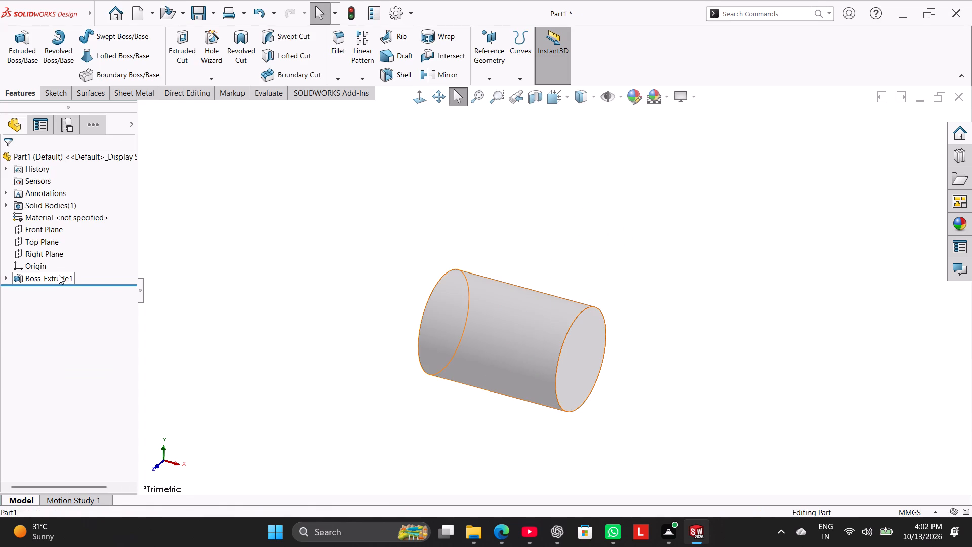
click(74, 252)
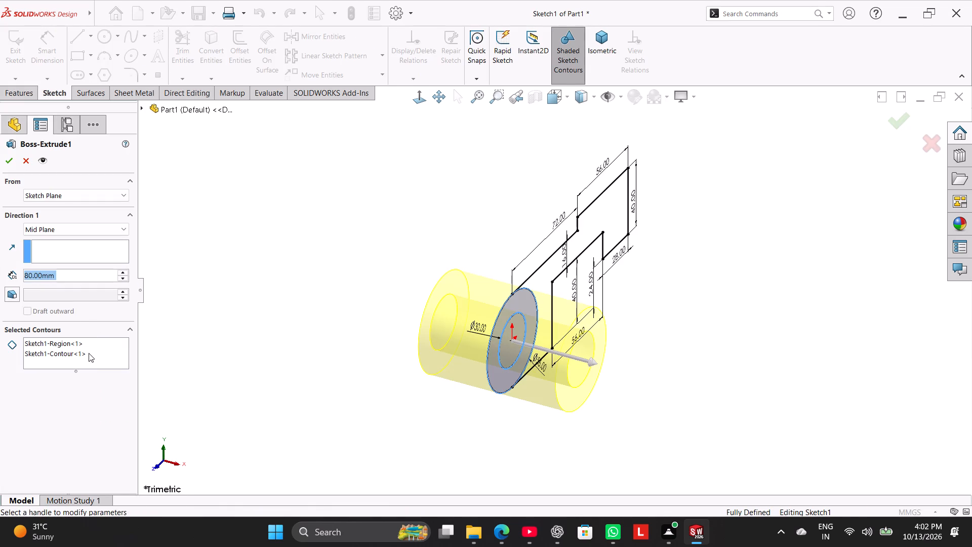
right_click(99, 347)
click(123, 356)
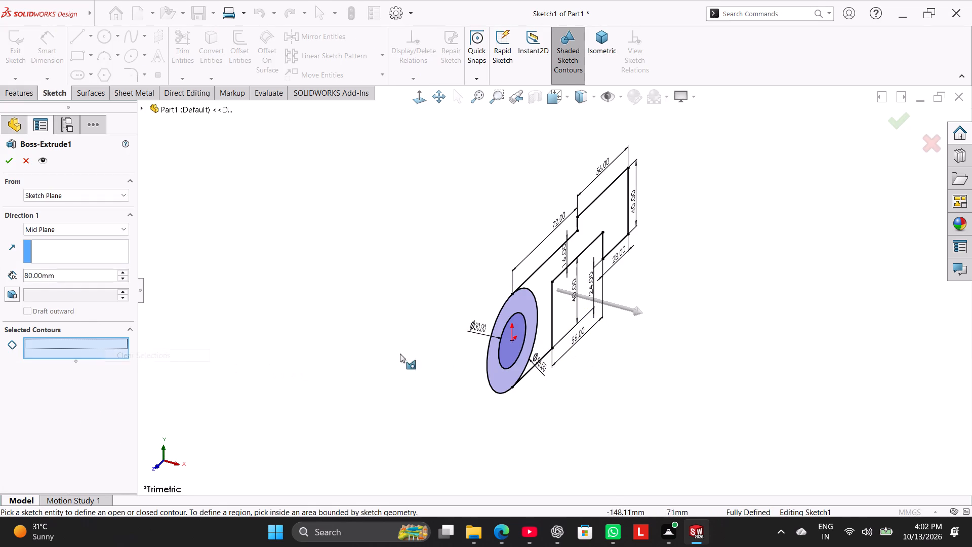
click(488, 368)
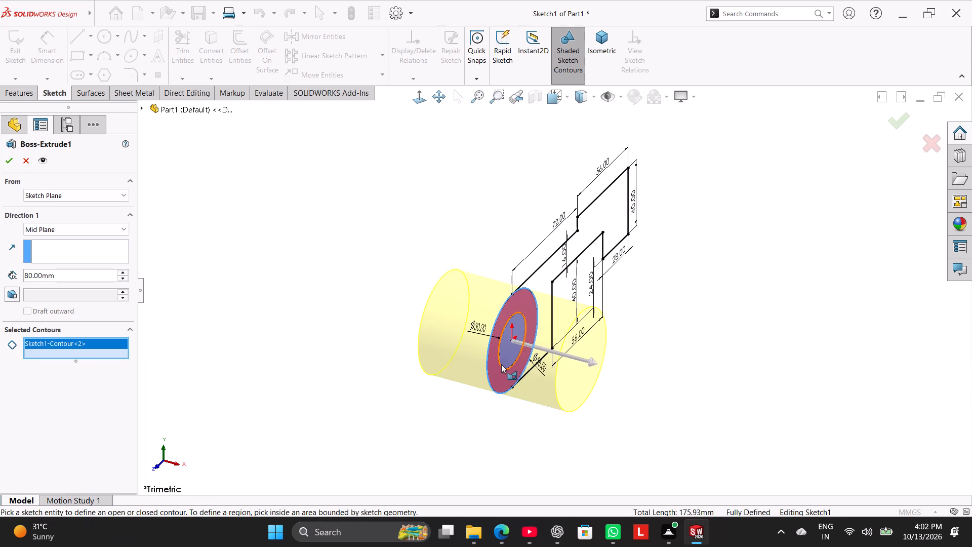
click(501, 364)
click(8, 162)
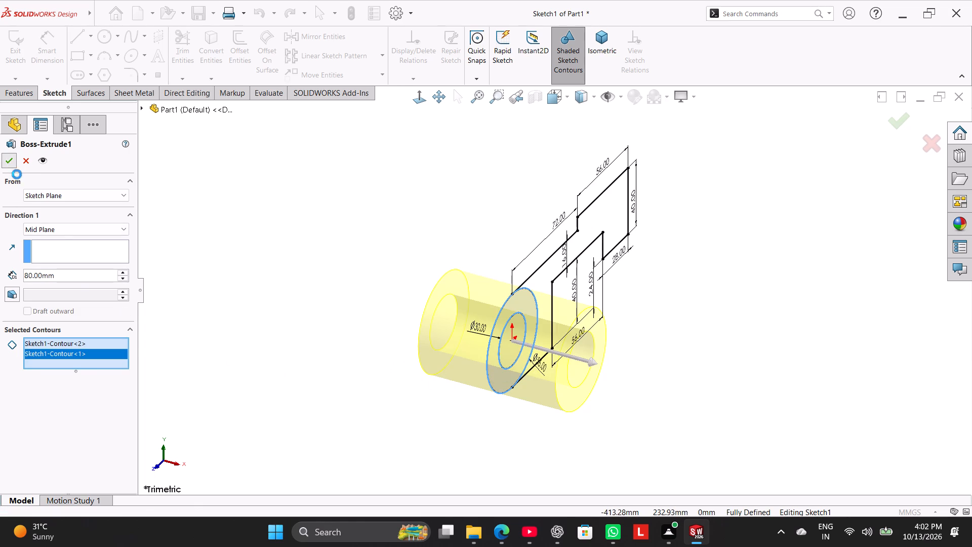
Extrude the stepped arm region of the hub's sketch with Mid Plane and a depth of 16+16+16 mm, merged with the hub.
drag(299, 303, 305, 302)
right_drag(286, 338, 465, 223)
right_drag(252, 341, 329, 270)
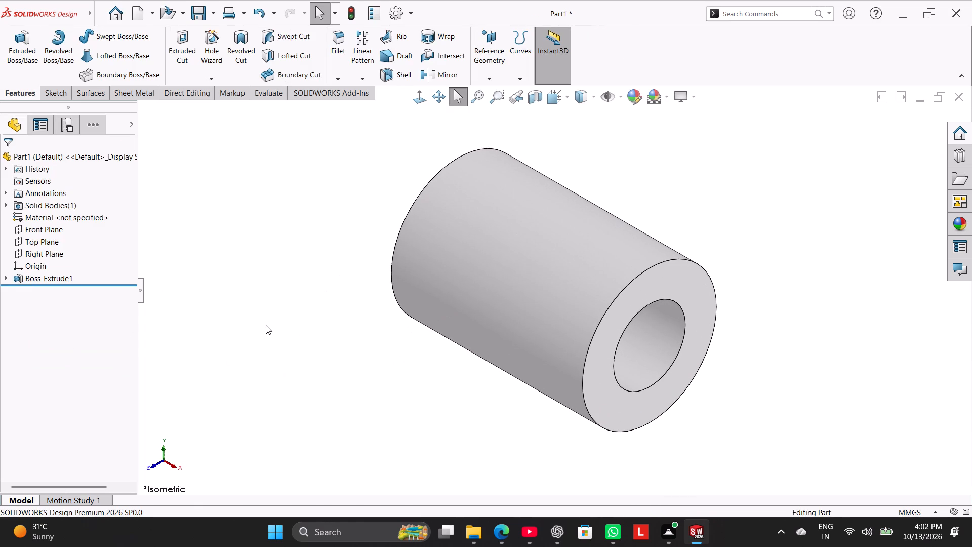
scroll(288, 309, up, 4)
click(18, 59)
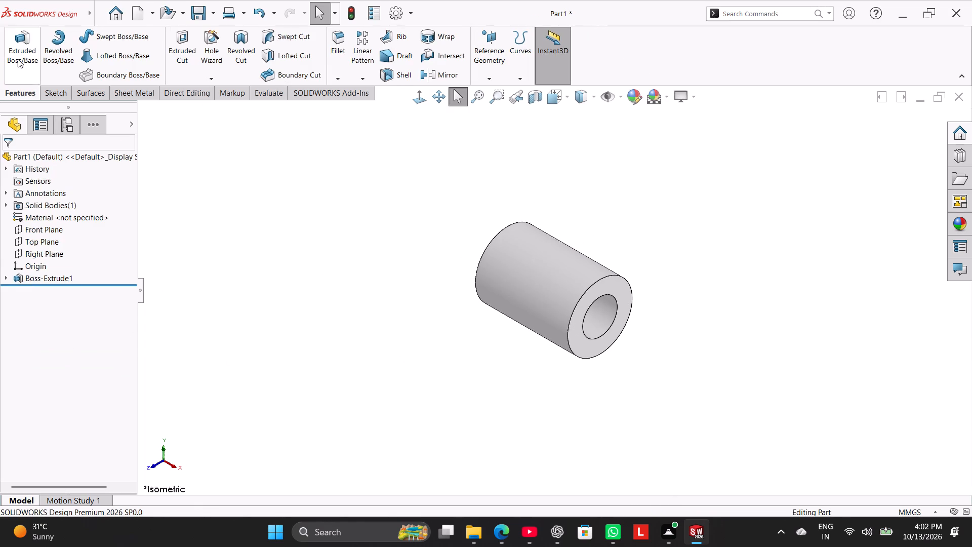
click(145, 111)
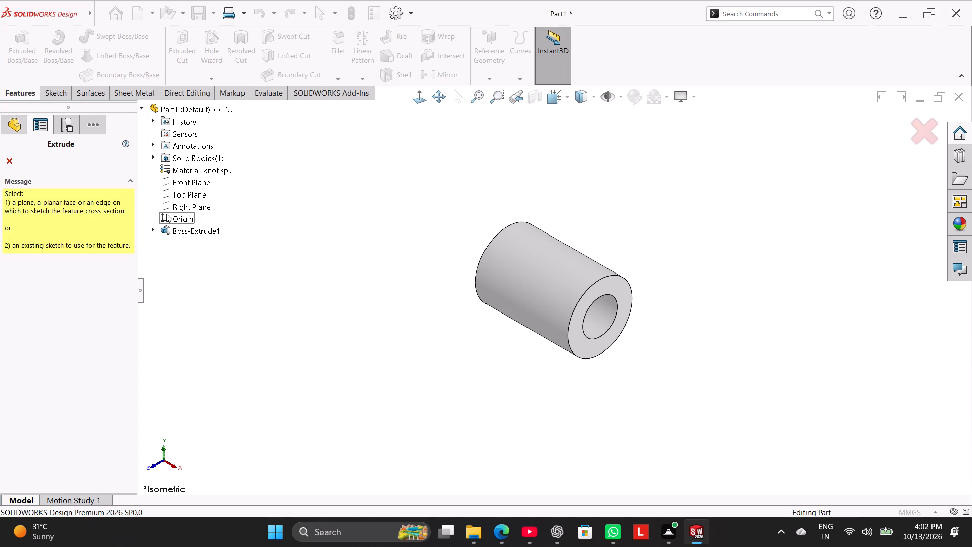
click(158, 228)
click(179, 240)
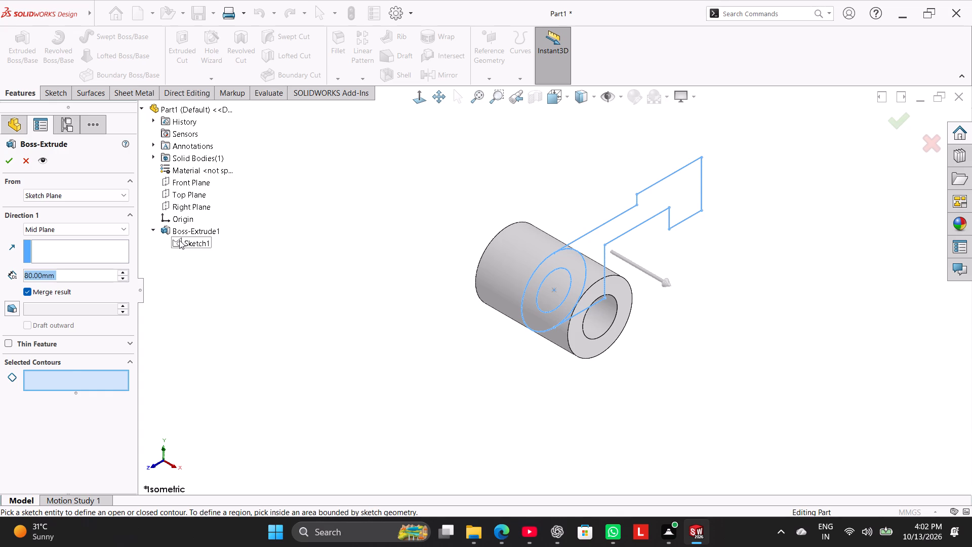
click(80, 379)
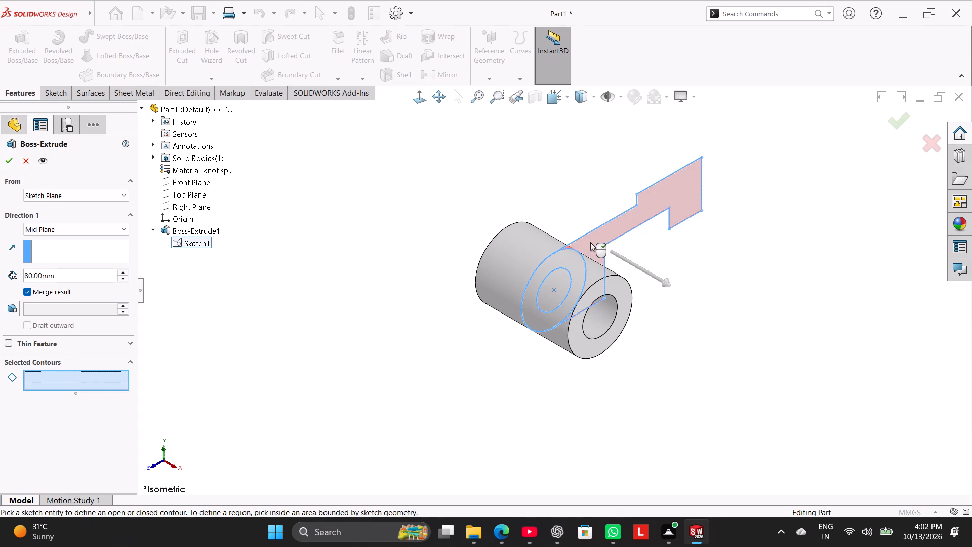
click(590, 242)
middle_drag(478, 337, 441, 263)
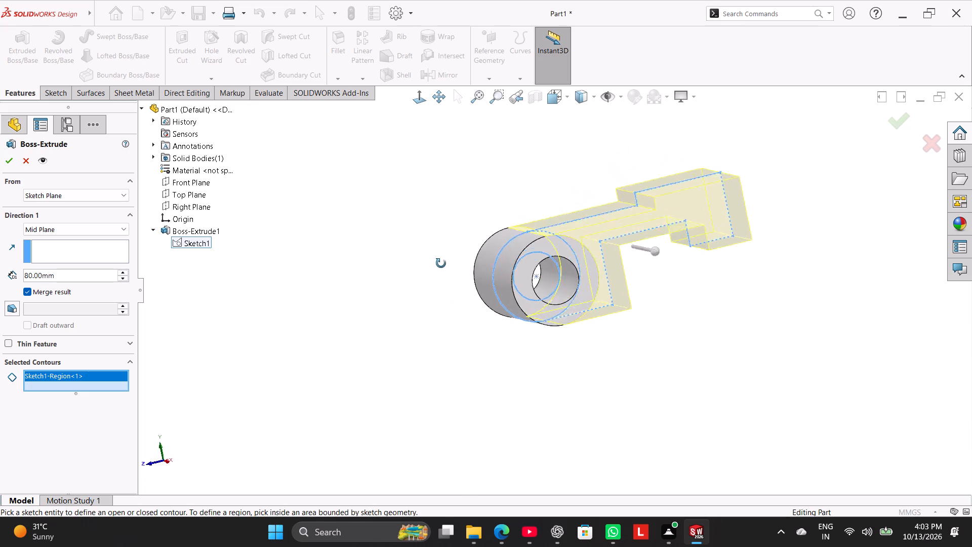
middle_drag(441, 263, 434, 284)
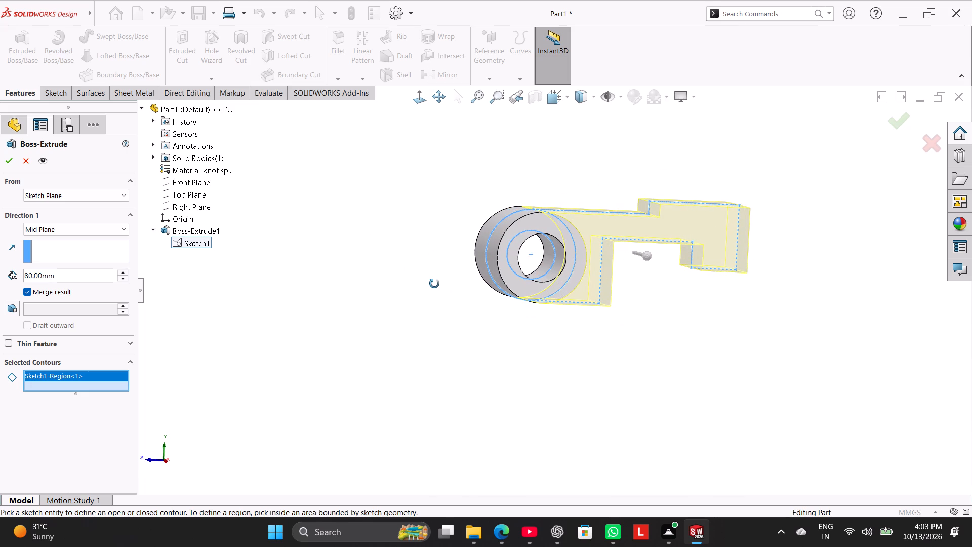
middle_drag(434, 284, 441, 329)
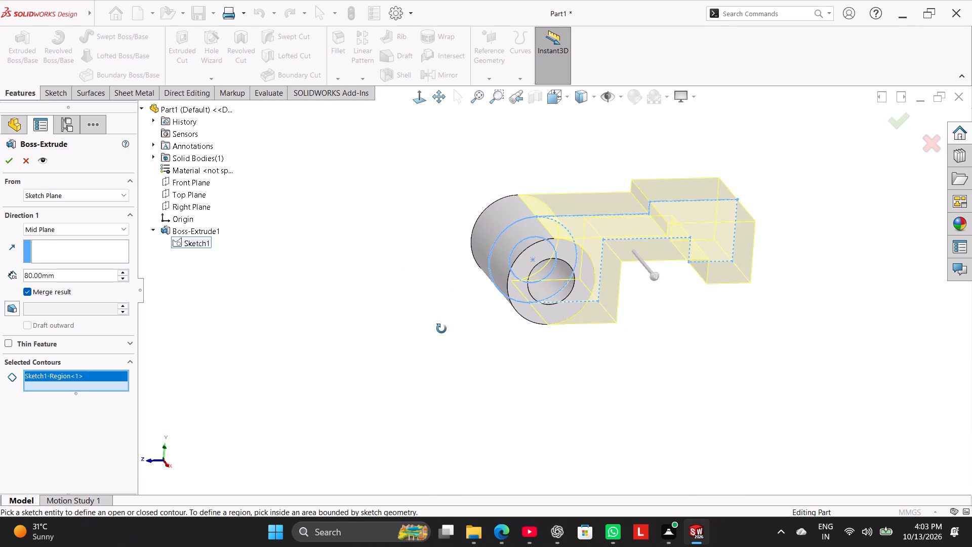
middle_drag(441, 329, 439, 329)
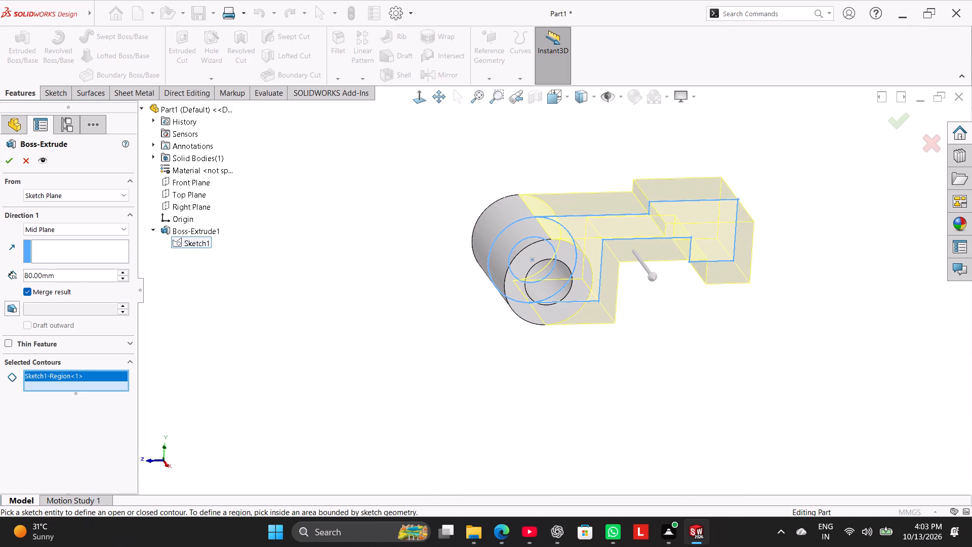
double_click(87, 276)
text(16+)
key(1)
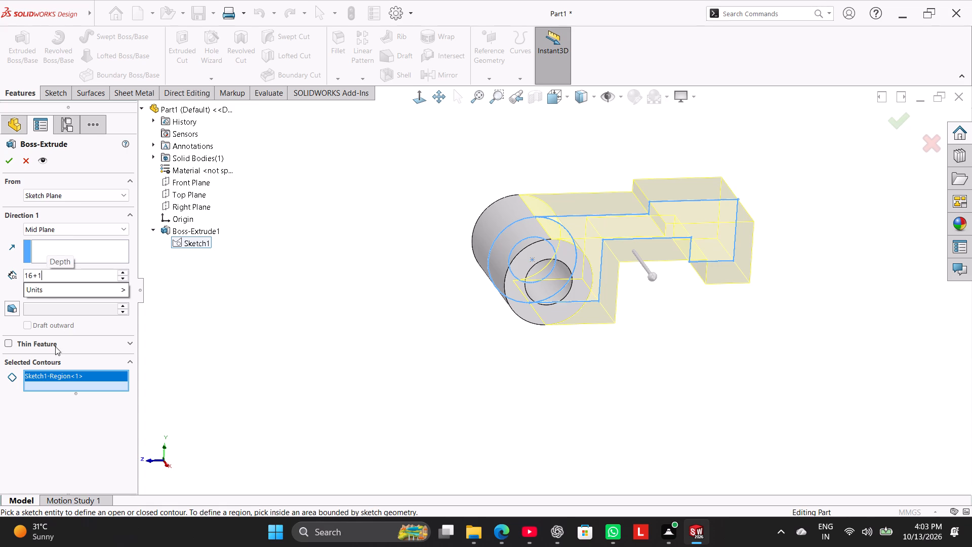
text(6+16)
key(Return)
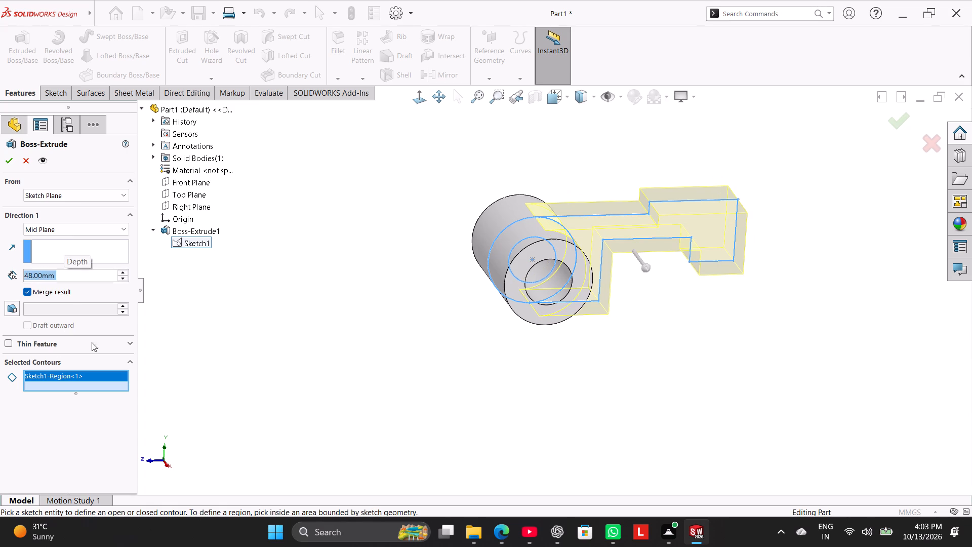
click(9, 159)
click(419, 264)
Examine the joined hub and arm in the right and isometric views.
right_drag(383, 325, 525, 275)
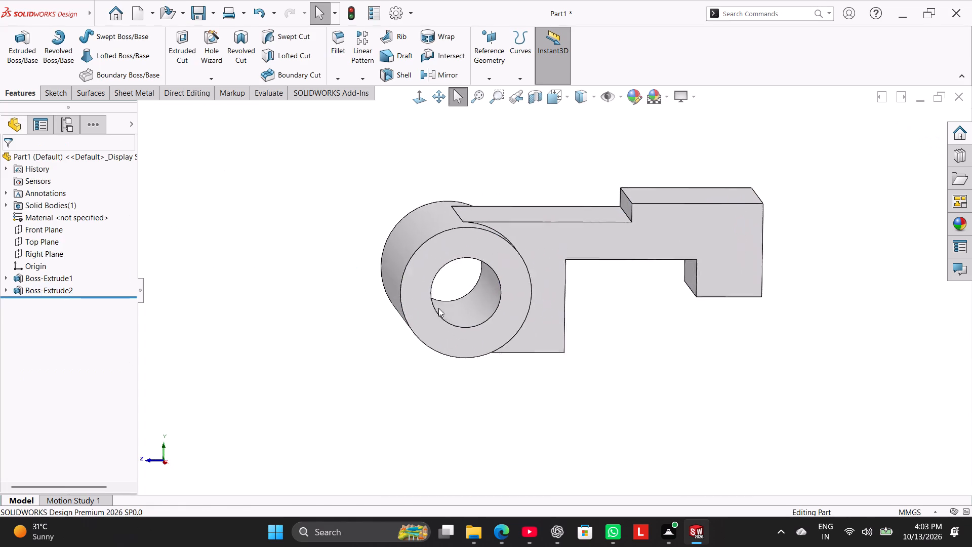
right_drag(305, 330, 410, 164)
right_drag(264, 303, 662, 148)
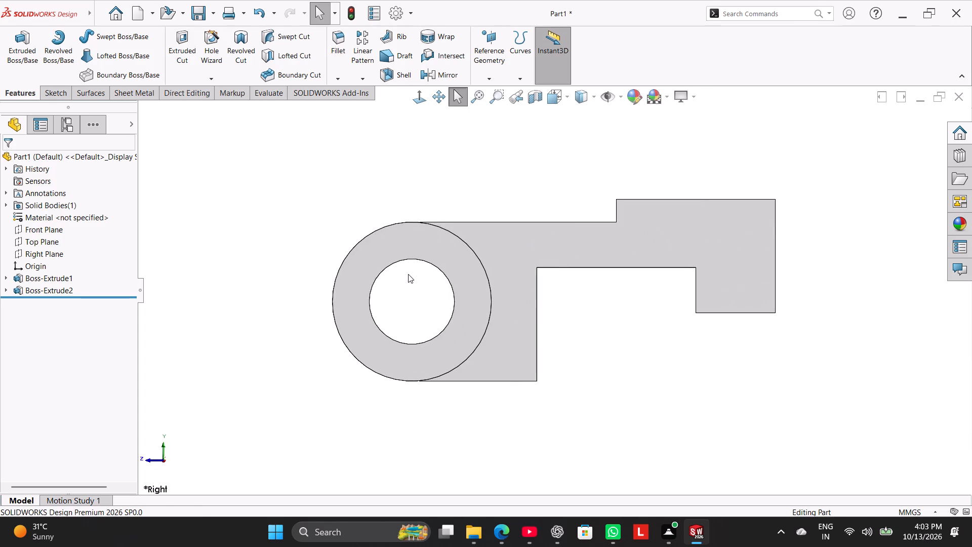
right_drag(299, 300, 446, 191)
click(331, 237)
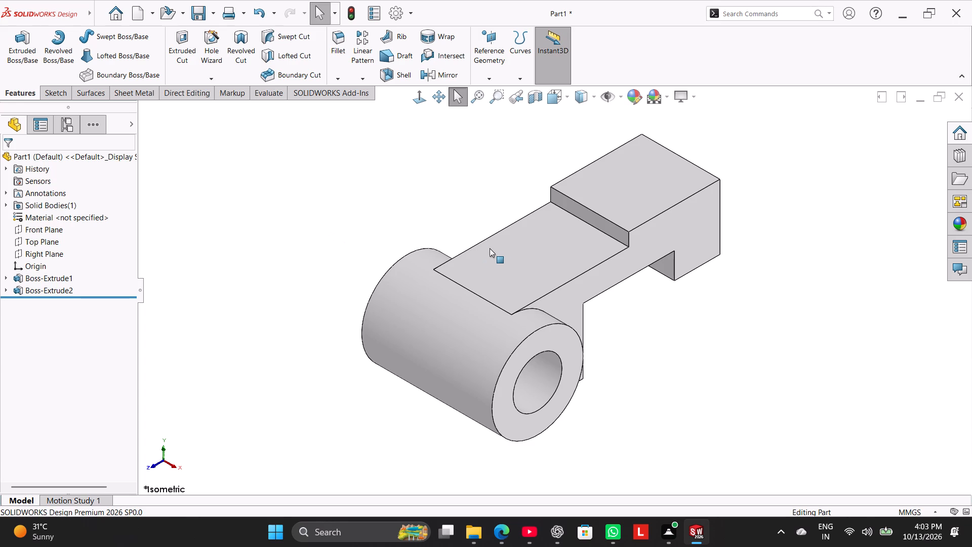
click(505, 284)
click(466, 201)
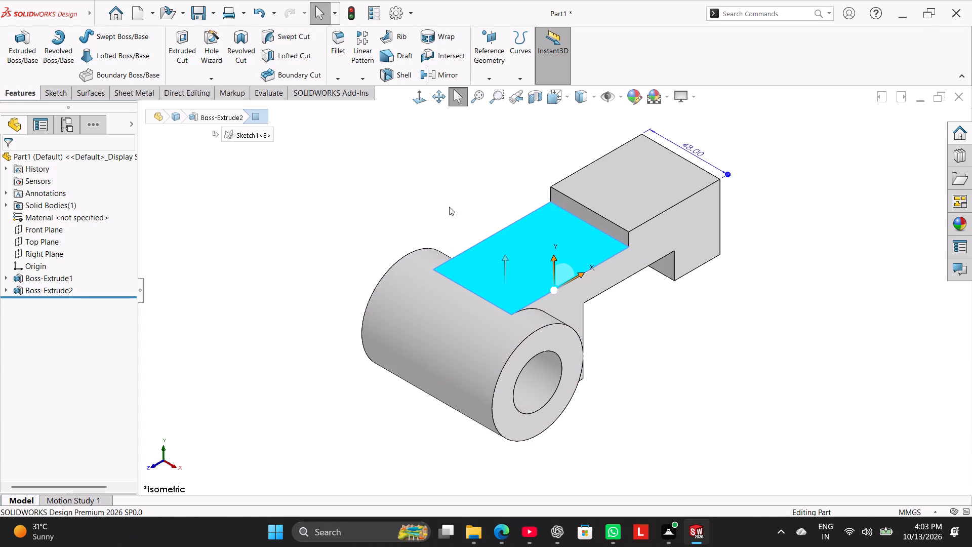
Sketch a corner rectangle on the Top Plane around the origin, running from within the arm to past the hub's outer edge.
click(58, 244)
click(73, 229)
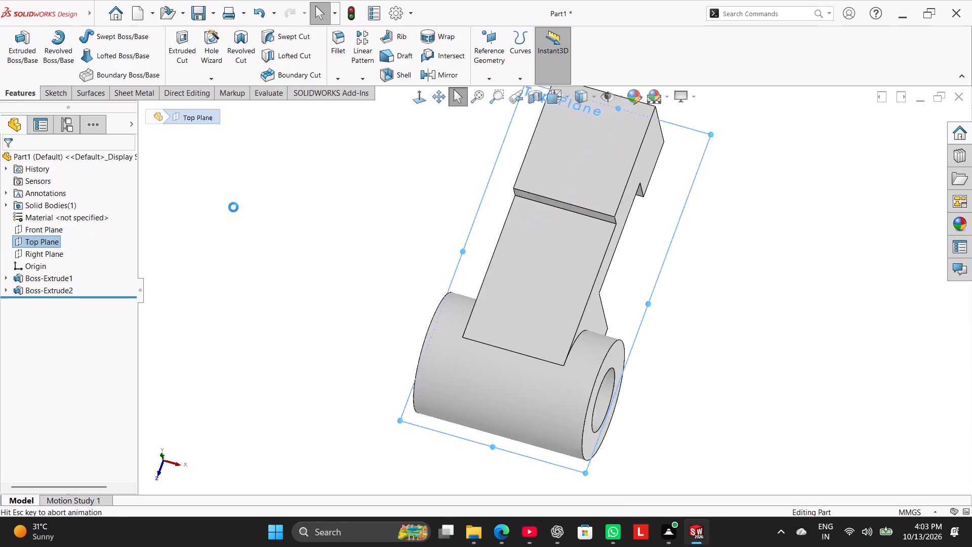
click(262, 200)
click(80, 55)
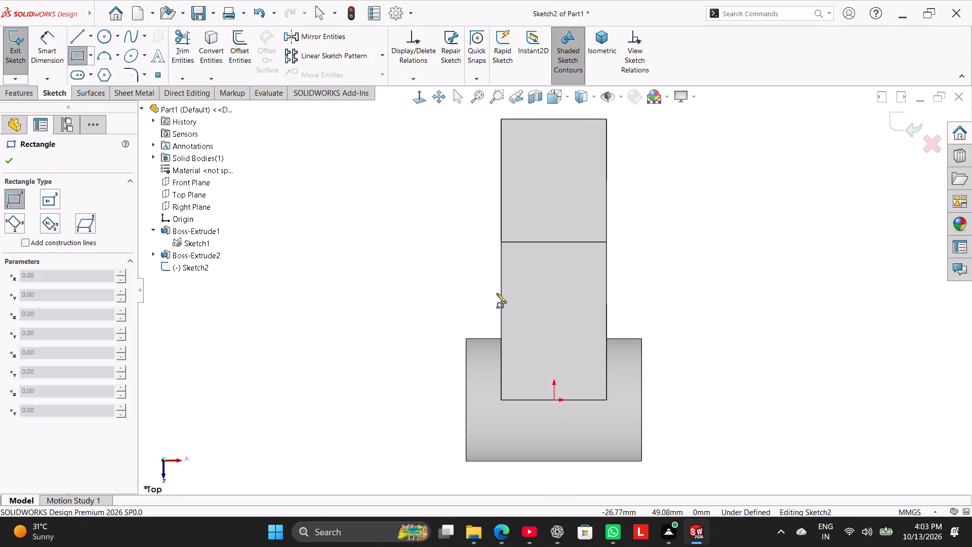
click(537, 351)
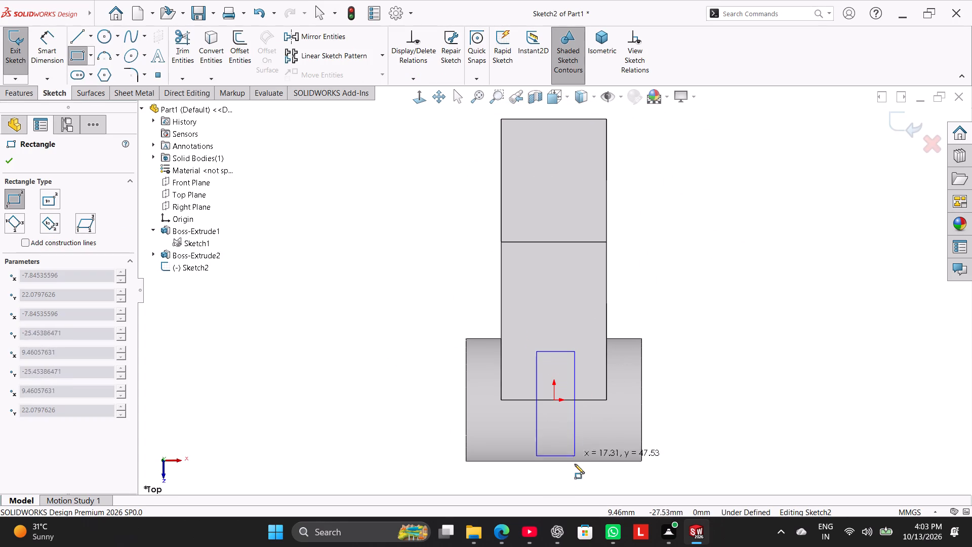
click(576, 480)
right_click(741, 348)
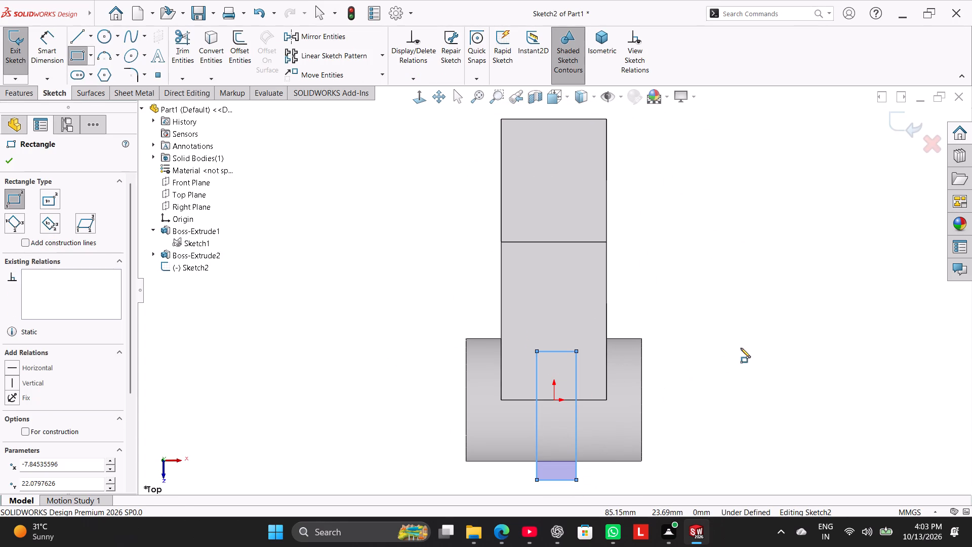
click(756, 353)
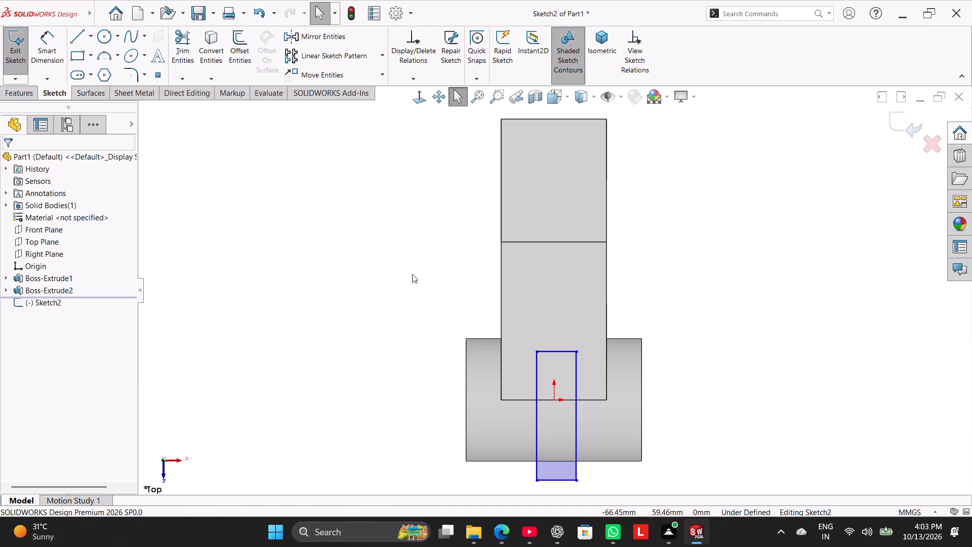
Add a Vertical relation between the origin and the midpoint of the rectangle's short edge on the arm.
ctrl+click(552, 398)
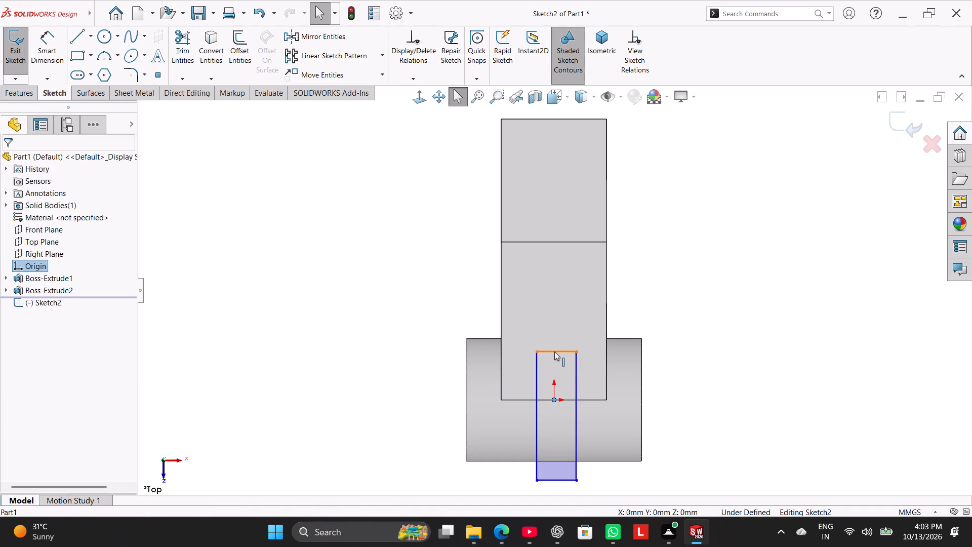
ctrl+click(558, 351)
click(42, 355)
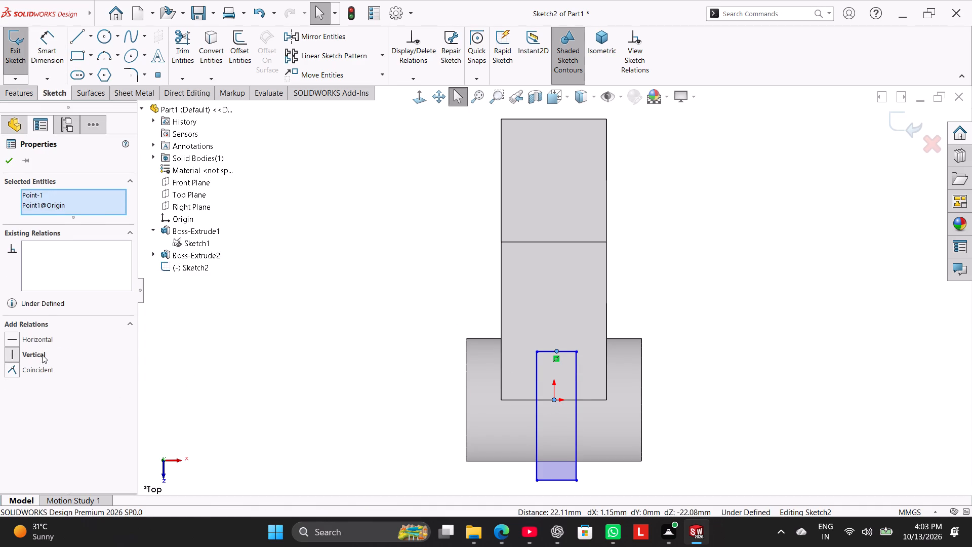
Dimension the width of the rectangle's short edge on the arm as 16 mm.
click(269, 349)
drag(574, 414, 601, 423)
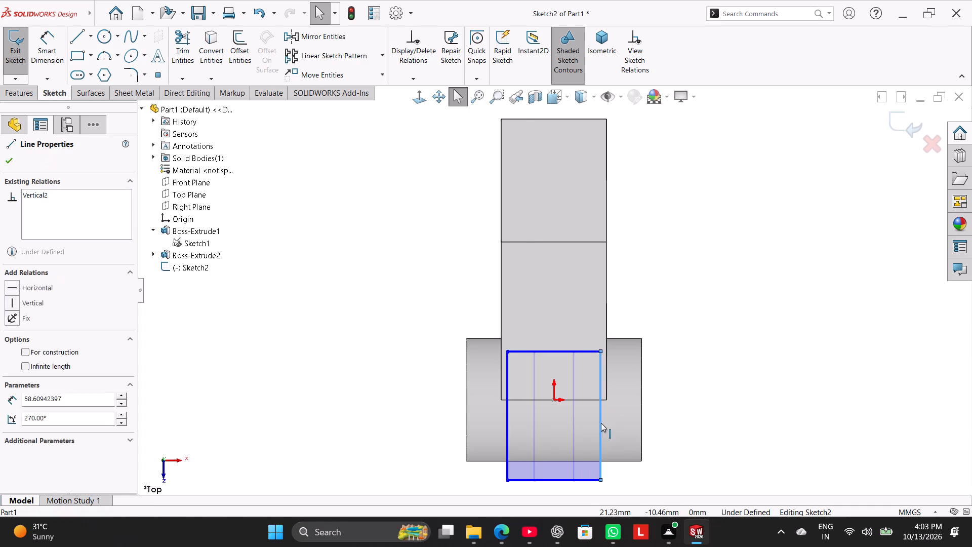
drag(601, 423, 580, 422)
click(47, 45)
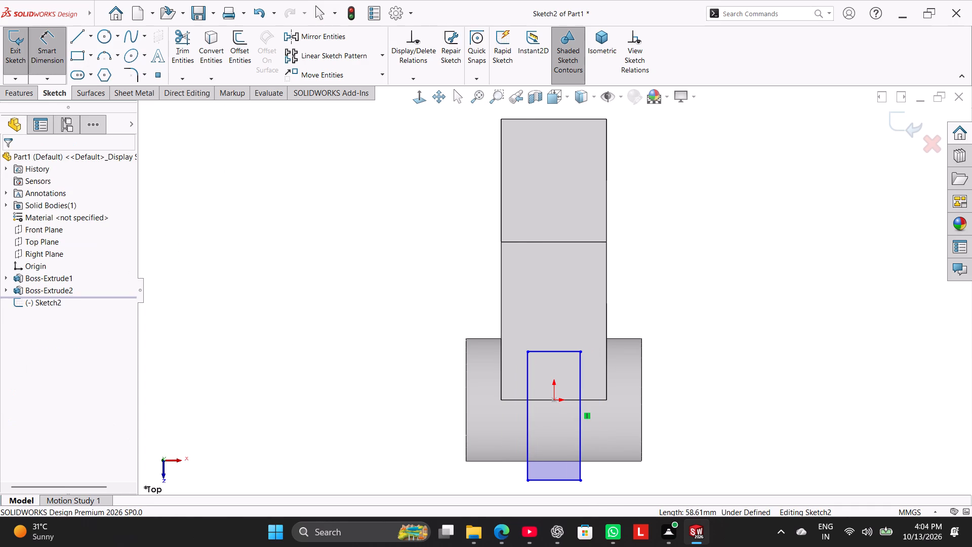
click(556, 350)
click(561, 319)
text(16)
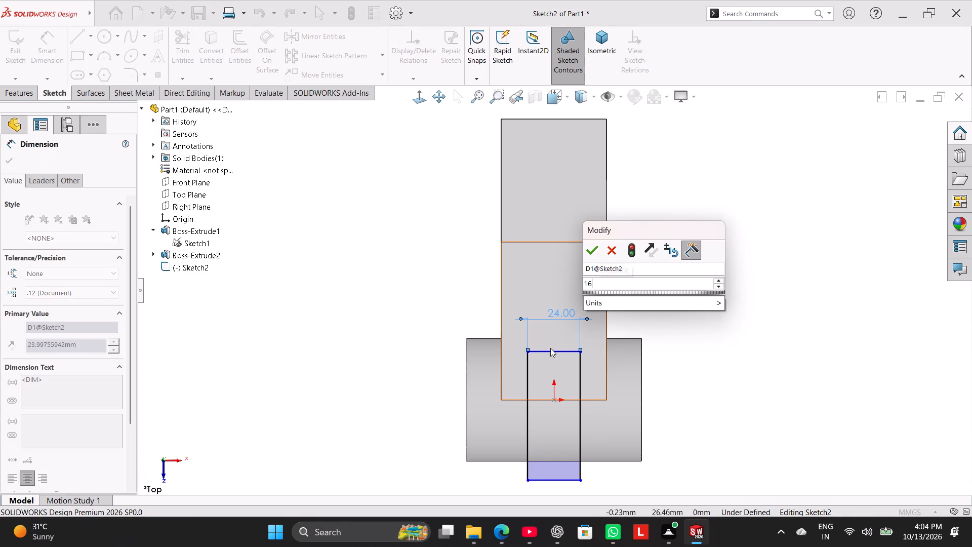
click(416, 314)
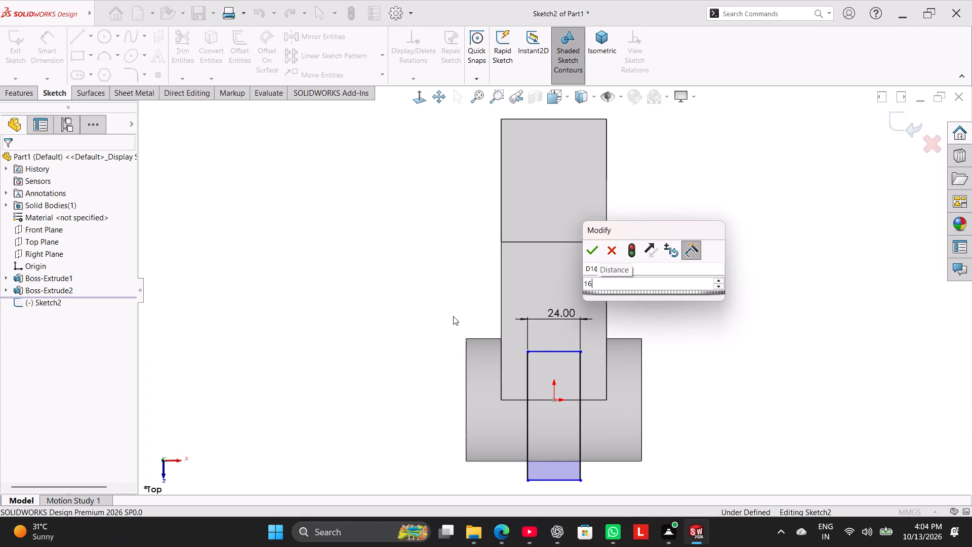
click(590, 257)
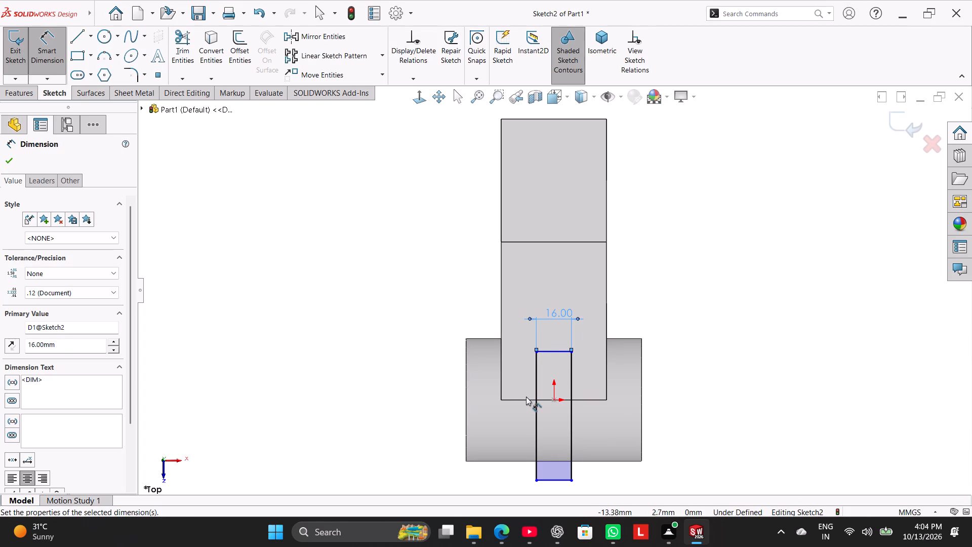
Dimension the distance from the arm's end edge at the origin to the rectangle's short edge on the arm as 28 mm.
click(529, 400)
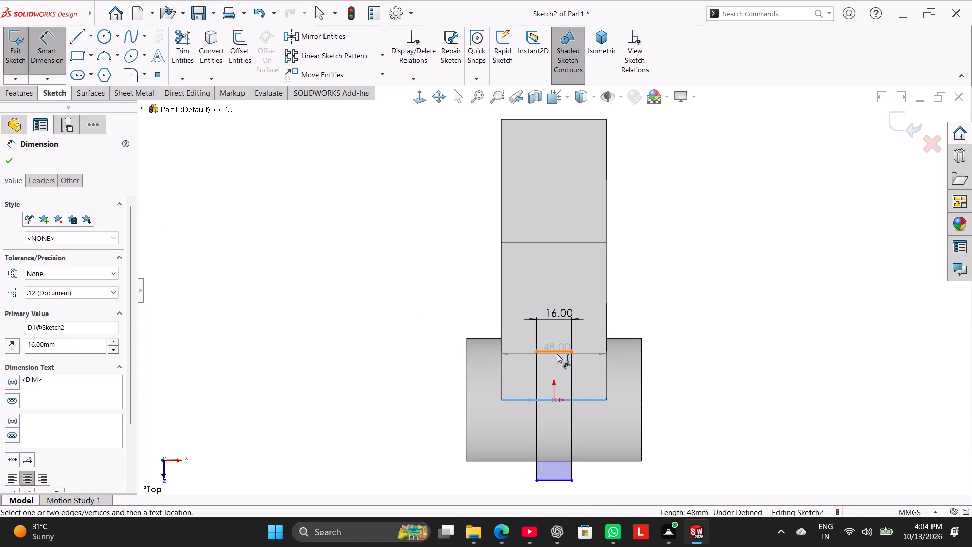
click(557, 354)
click(513, 367)
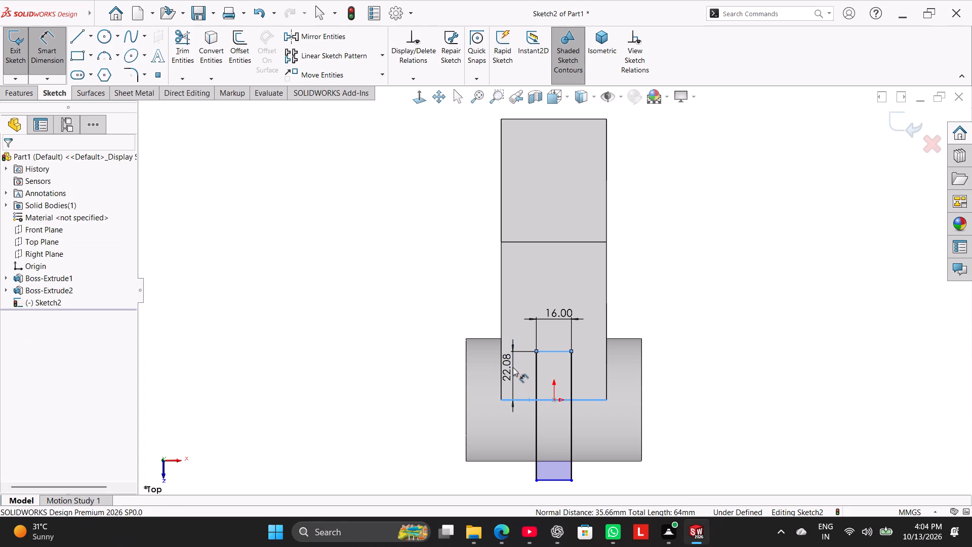
text(28)
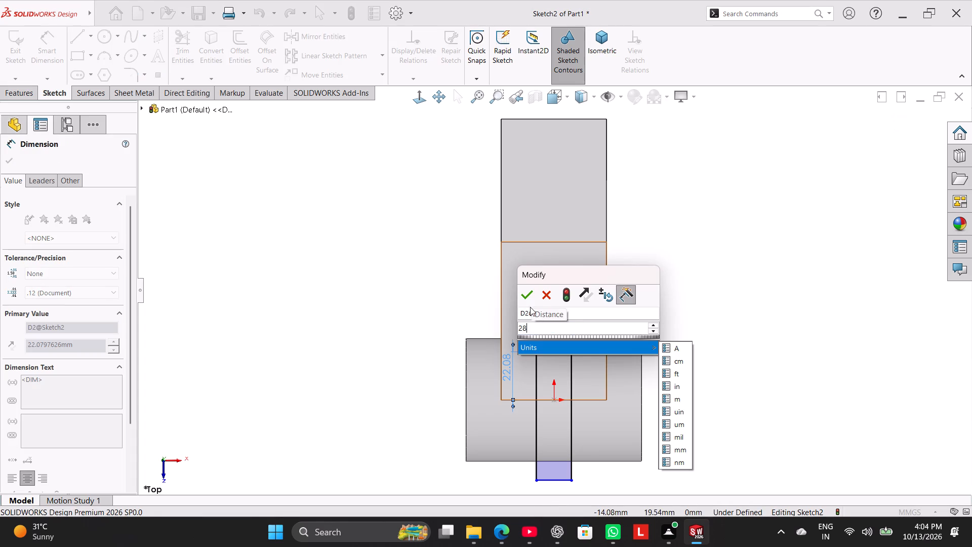
click(520, 297)
click(632, 315)
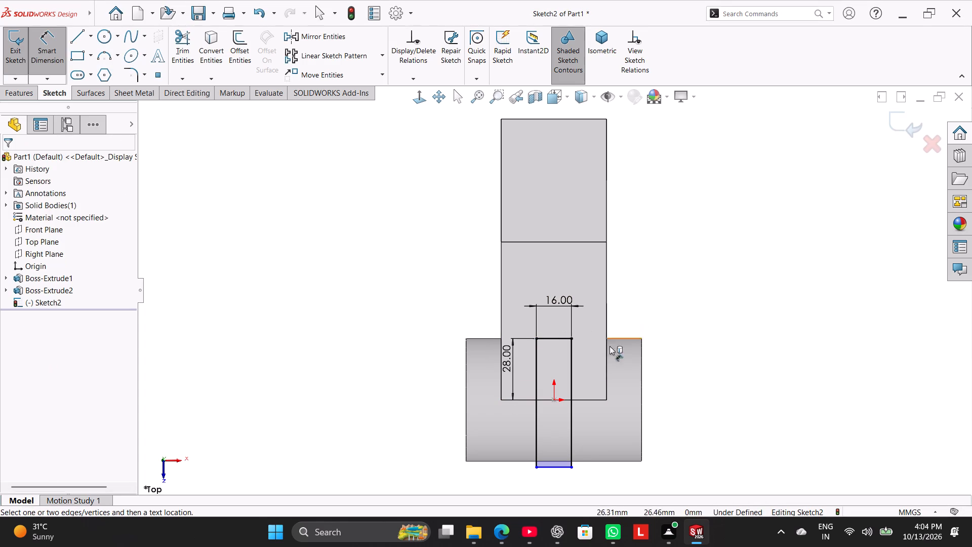
right_click(698, 386)
click(719, 418)
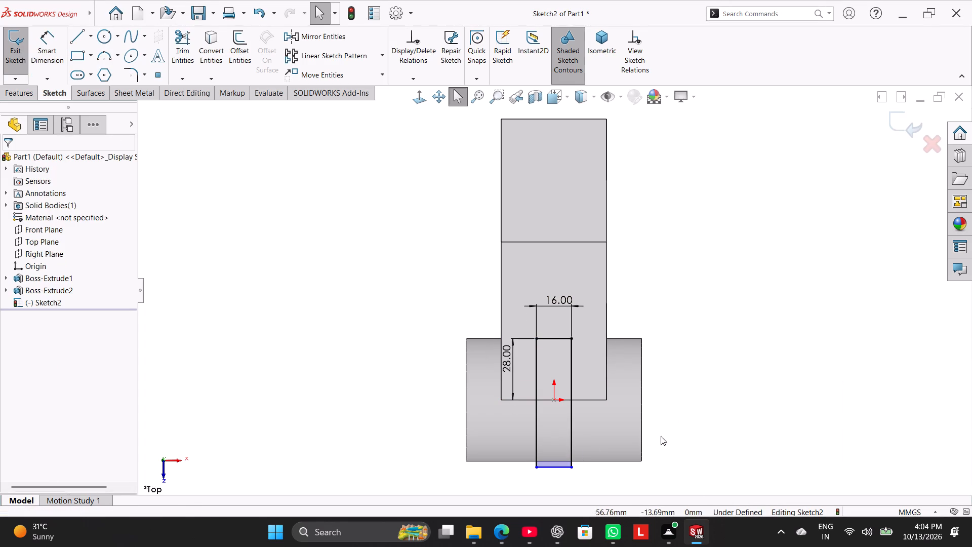
Add a Collinear relation between the rectangle's free short edge and the hub's outer silhouette edge.
ctrl+click(554, 469)
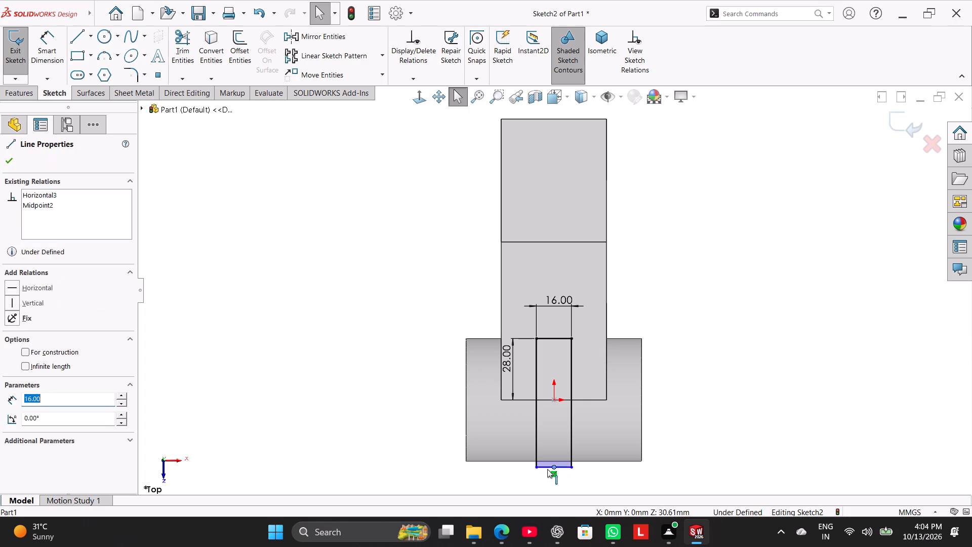
click(500, 472)
ctrl+click(564, 469)
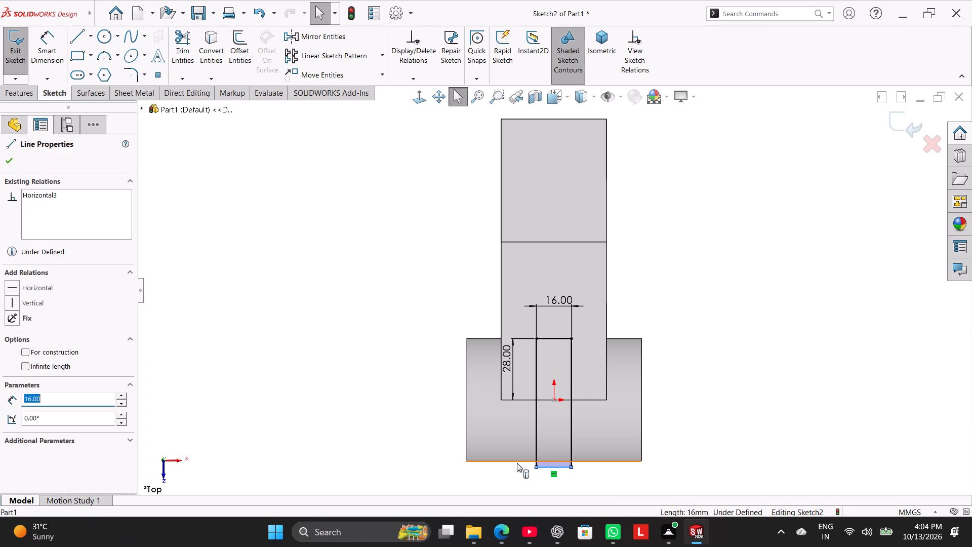
ctrl+click(517, 463)
click(47, 337)
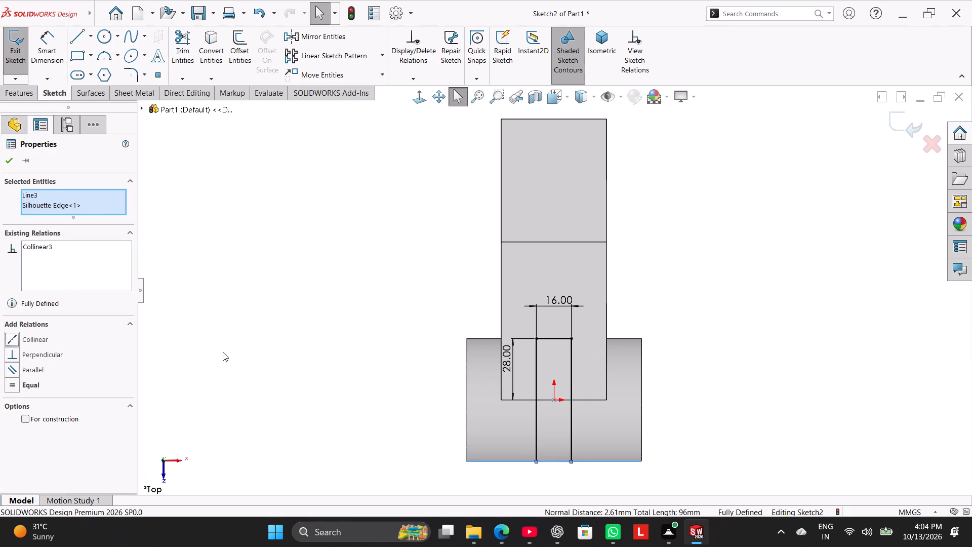
click(299, 341)
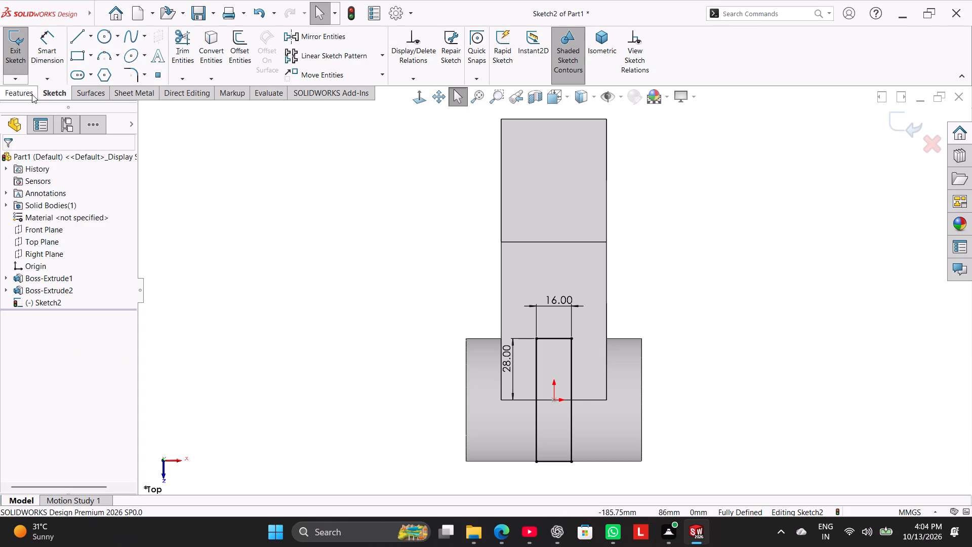
Exit the sketch and cut-extrude the rectangle through the hub and arm with the Through All - Both end condition.
click(902, 121)
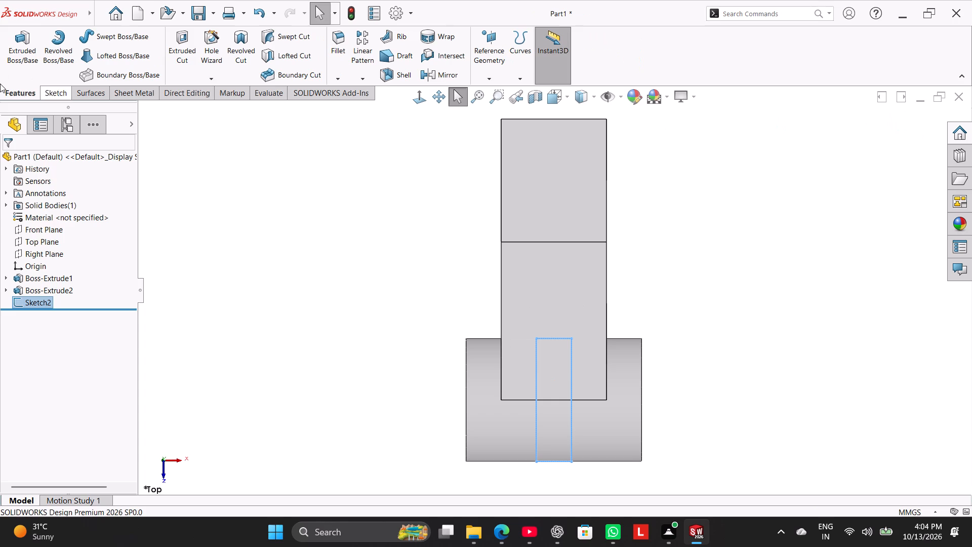
click(177, 57)
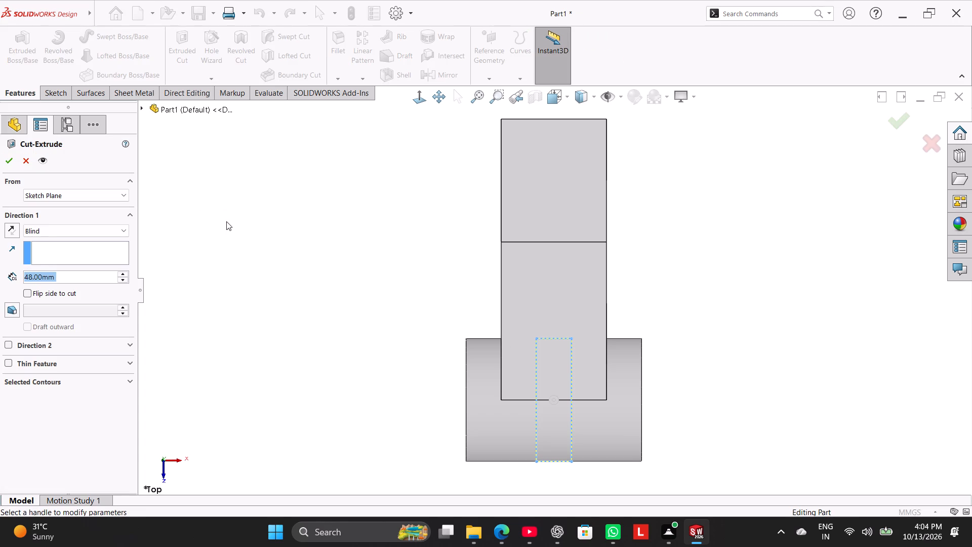
click(233, 243)
middle_drag(234, 243, 214, 157)
scroll(257, 271, up, 3)
middle_drag(254, 266, 241, 246)
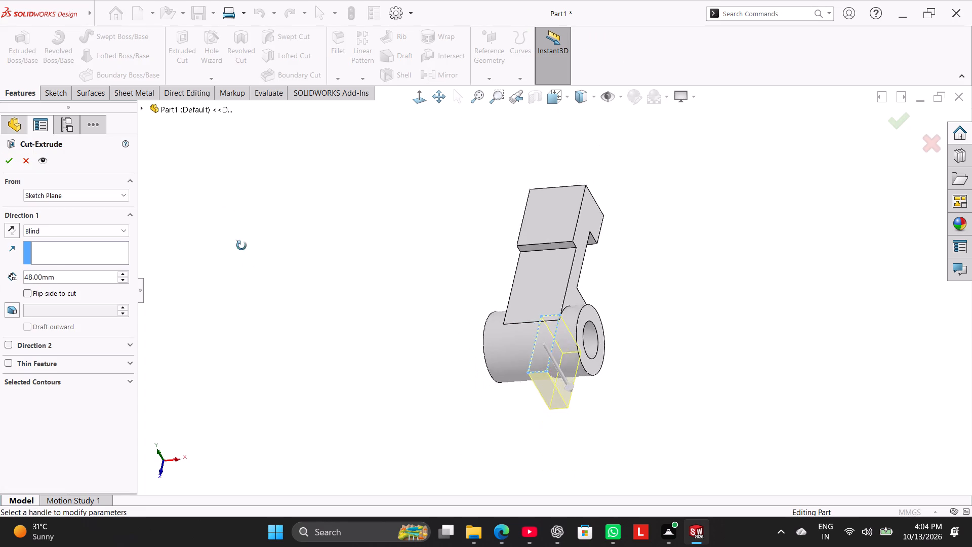
middle_drag(241, 246, 198, 208)
click(104, 223)
click(105, 233)
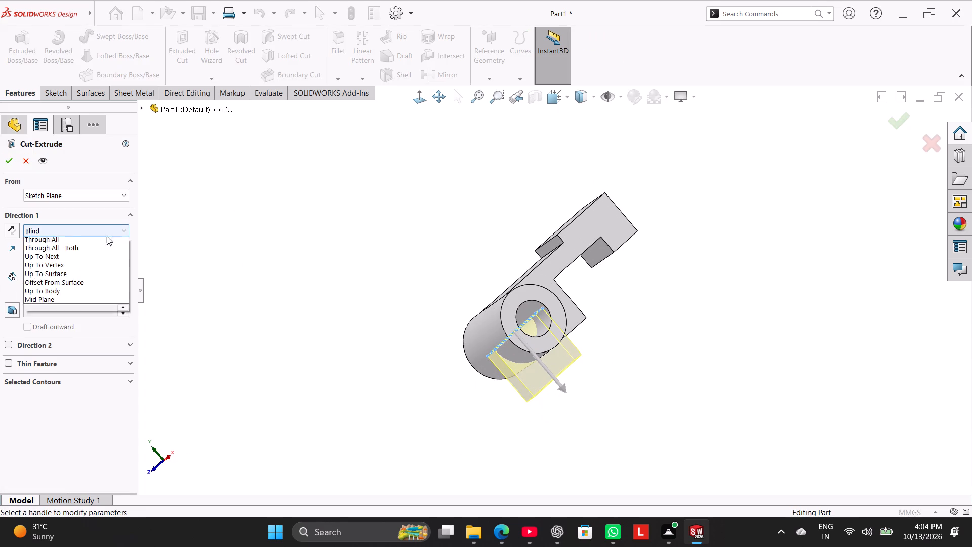
click(104, 255)
click(13, 160)
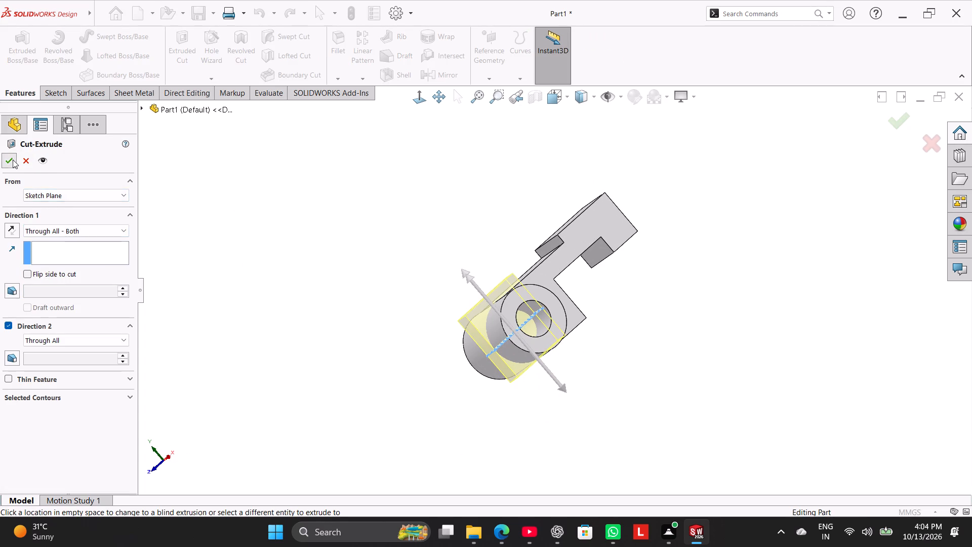
Measure the distance between the two facing side walls of the slot cut through the hub.
middle_drag(232, 238, 270, 282)
click(281, 293)
right_drag(303, 310, 418, 276)
right_drag(254, 304, 412, 162)
click(264, 282)
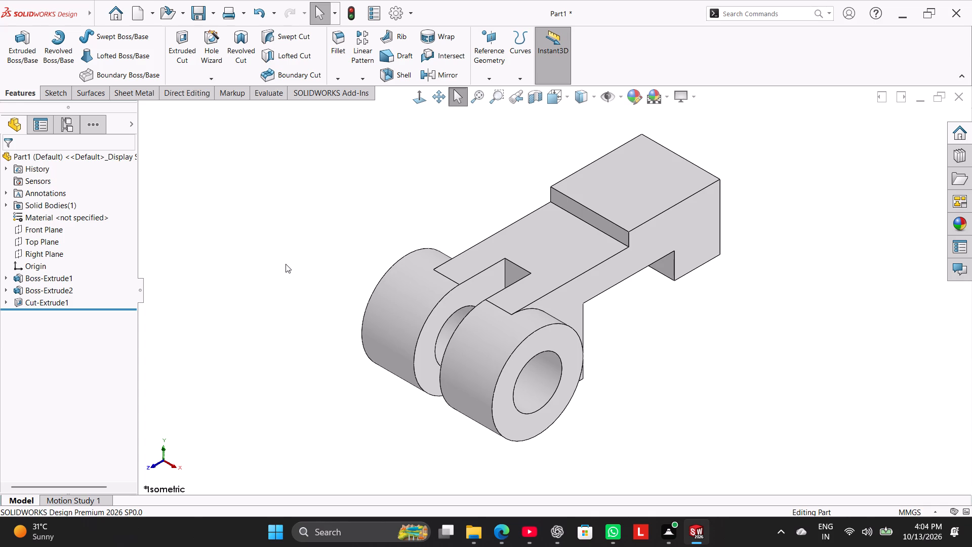
click(266, 93)
click(144, 40)
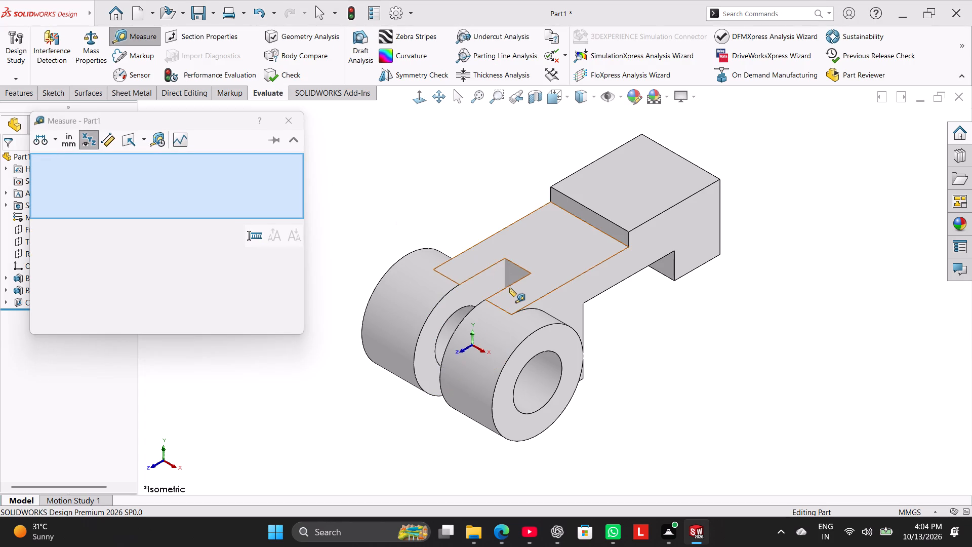
click(492, 270)
middle_drag(442, 213, 455, 218)
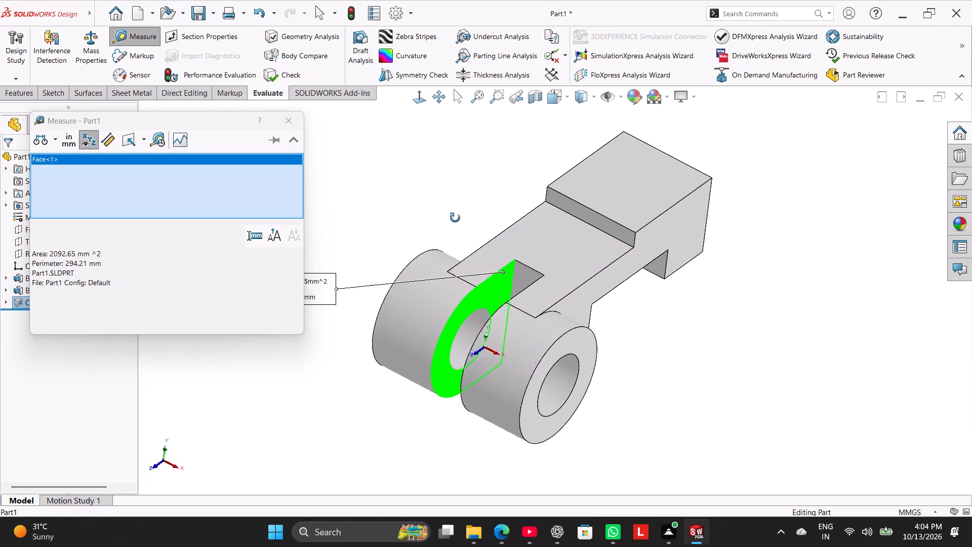
middle_drag(455, 218, 499, 272)
click(583, 331)
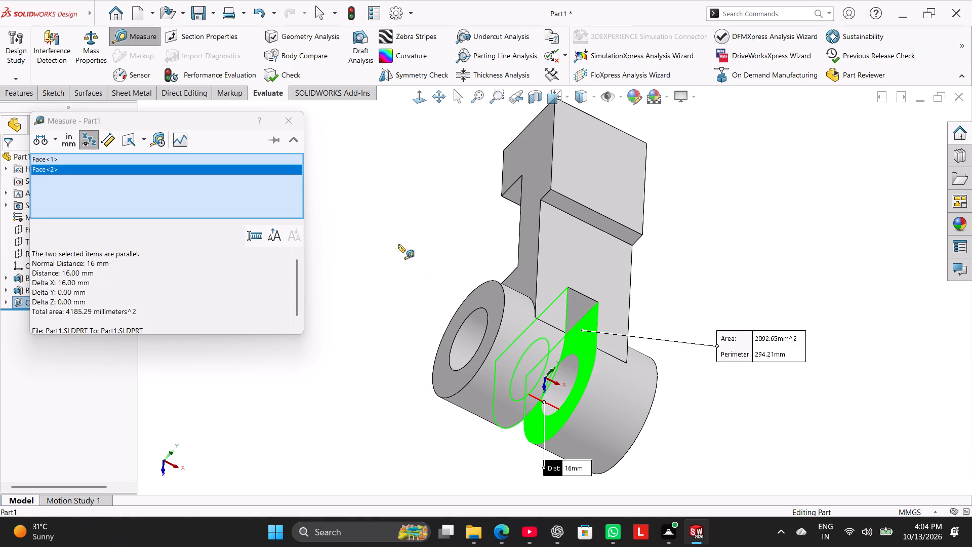
middle_drag(398, 244, 372, 212)
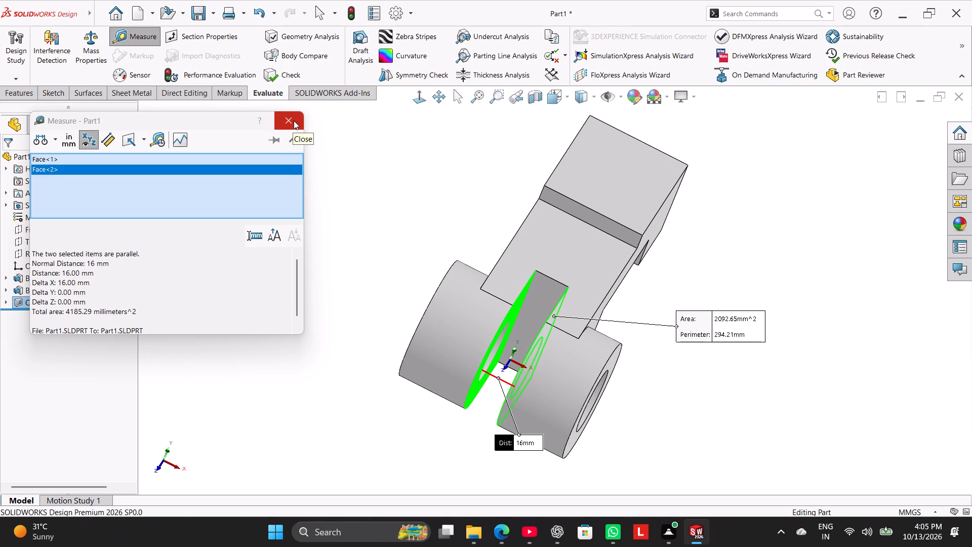
click(291, 121)
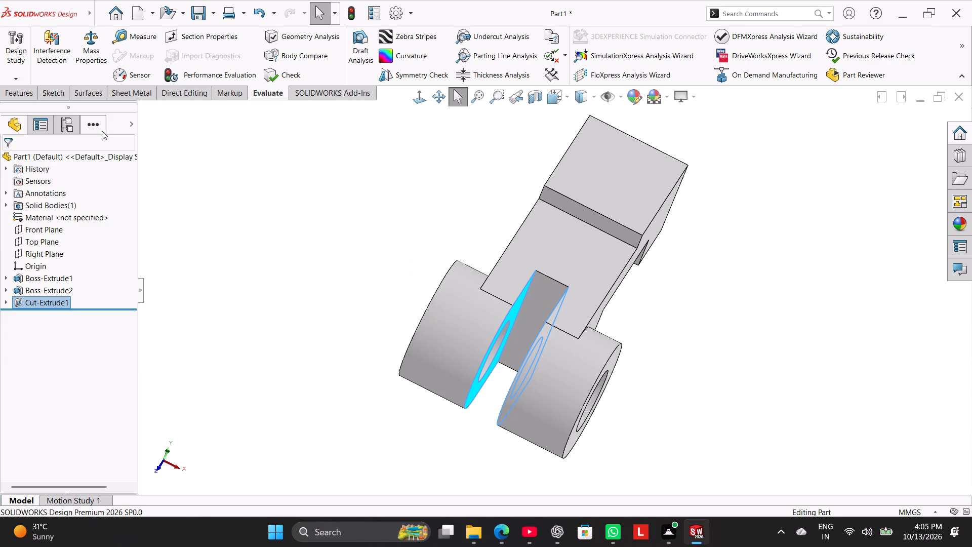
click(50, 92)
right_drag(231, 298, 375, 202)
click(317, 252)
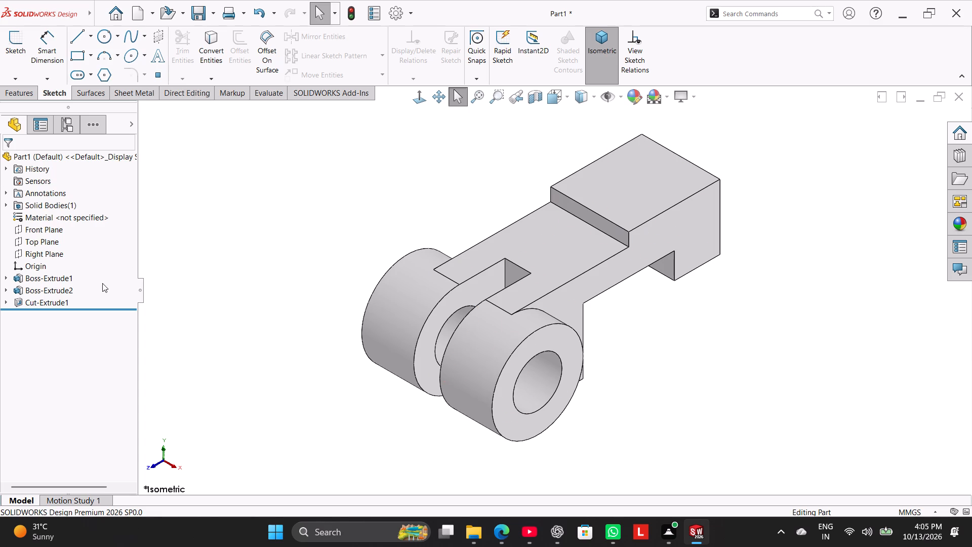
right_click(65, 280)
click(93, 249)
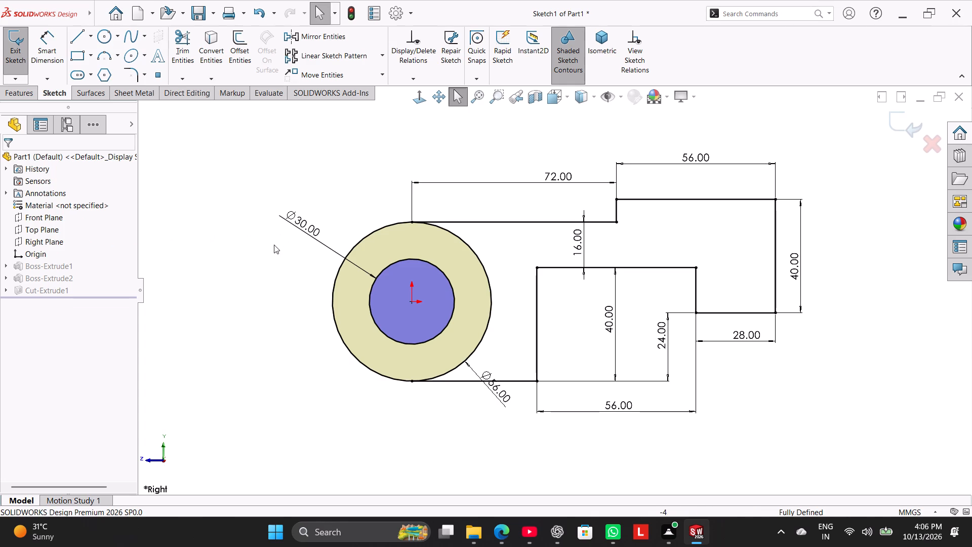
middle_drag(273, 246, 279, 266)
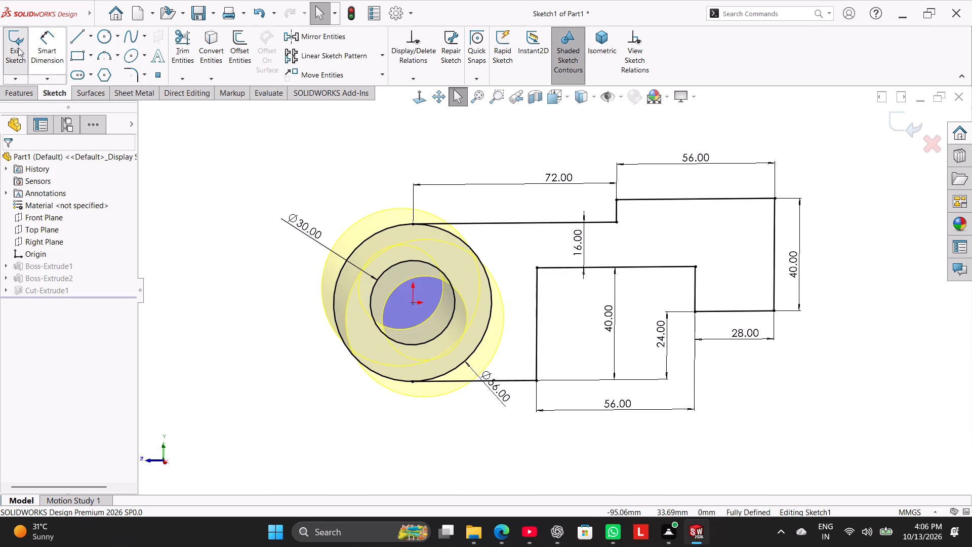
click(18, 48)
Edit the hub's Mid Plane extrusion and set its depth to 70 mm, then show the part in isometric view.
right_click(48, 279)
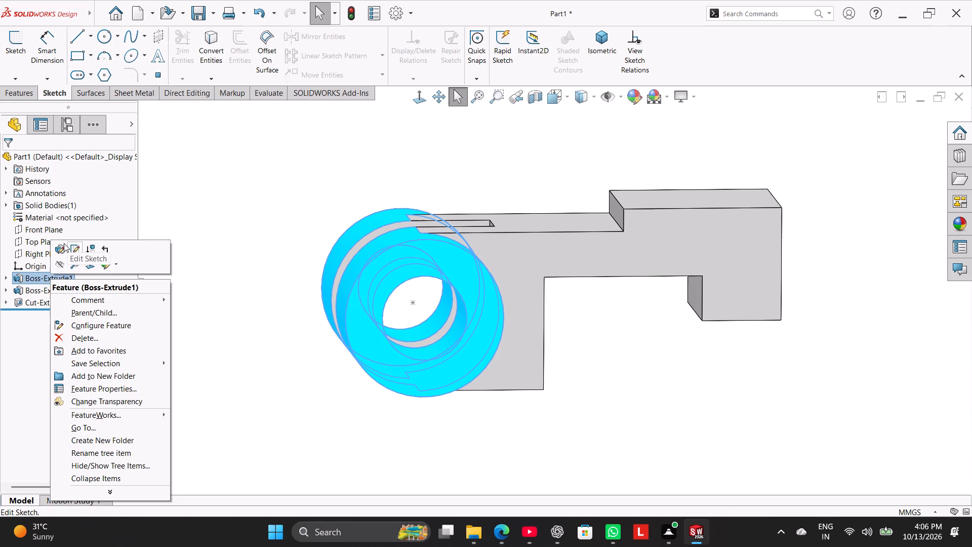
click(61, 245)
double_click(73, 278)
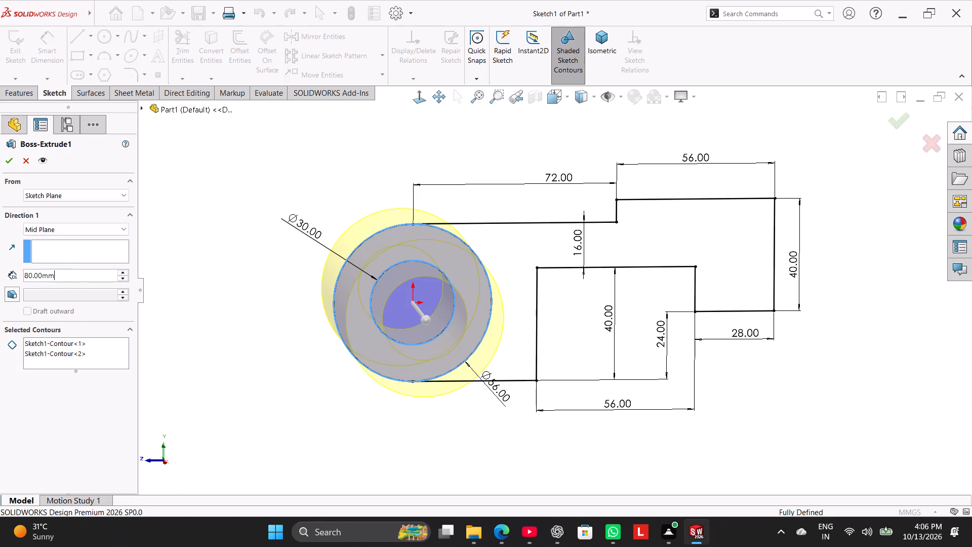
text(70)
key(Return)
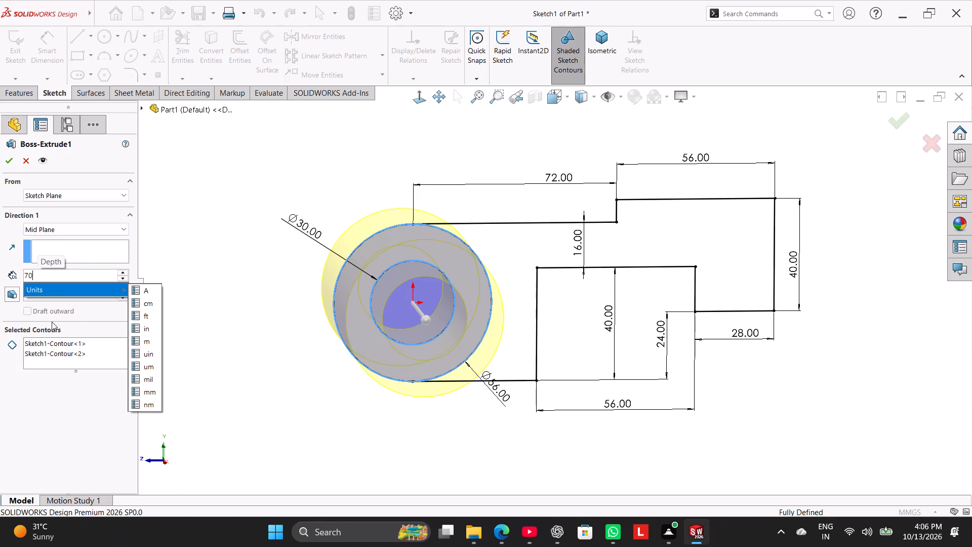
click(4, 158)
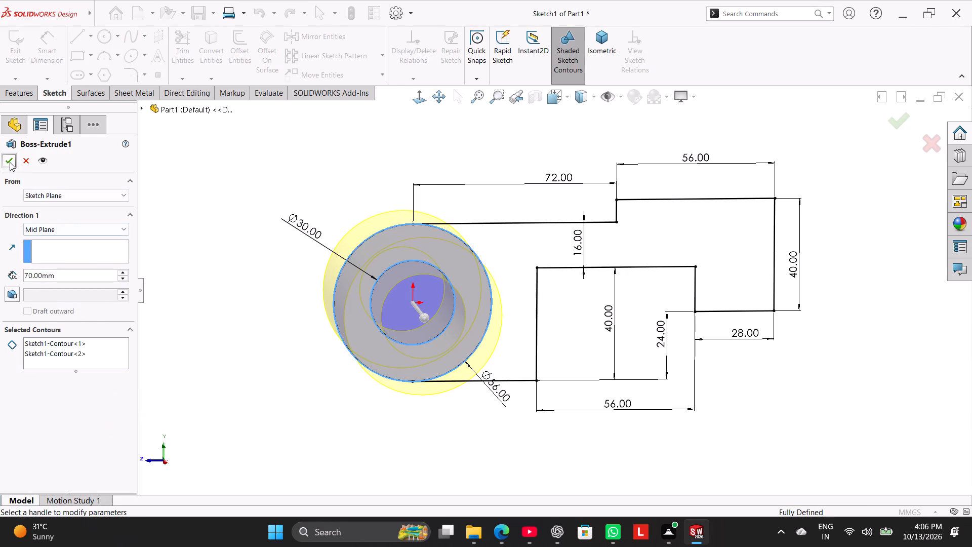
click(10, 162)
right_drag(265, 384, 520, 275)
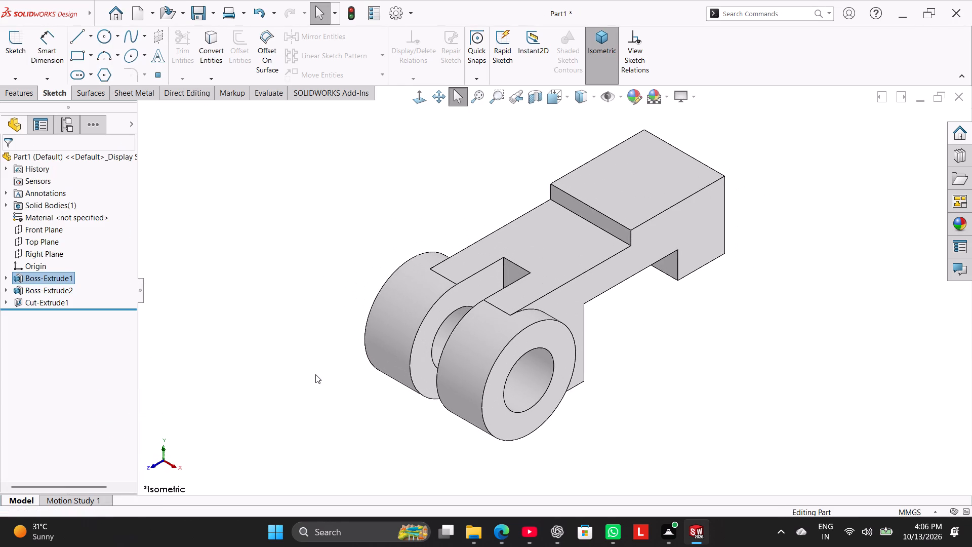
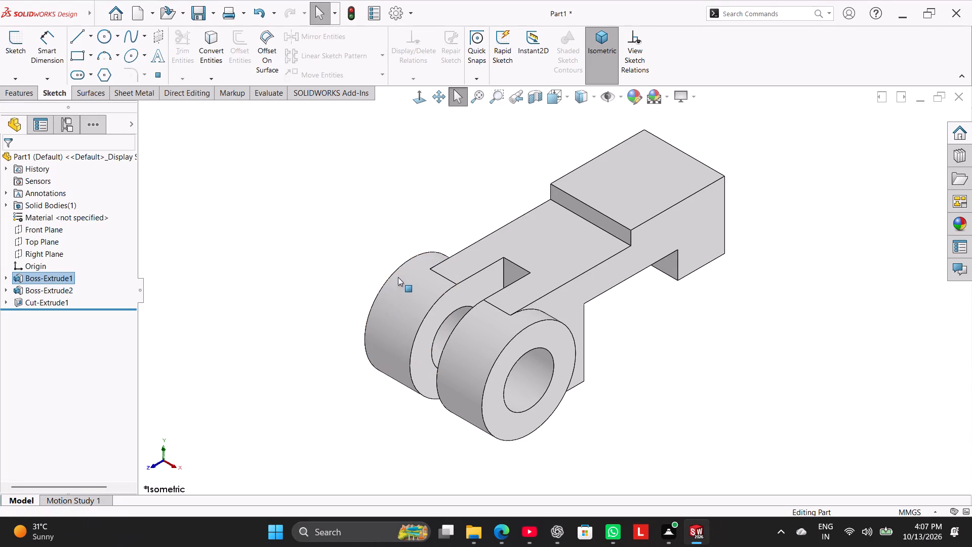
Fillet the arm's three inside corner edges, one at the top step and two on the underside, with an 8 mm radius, and show the isometric view.
click(20, 98)
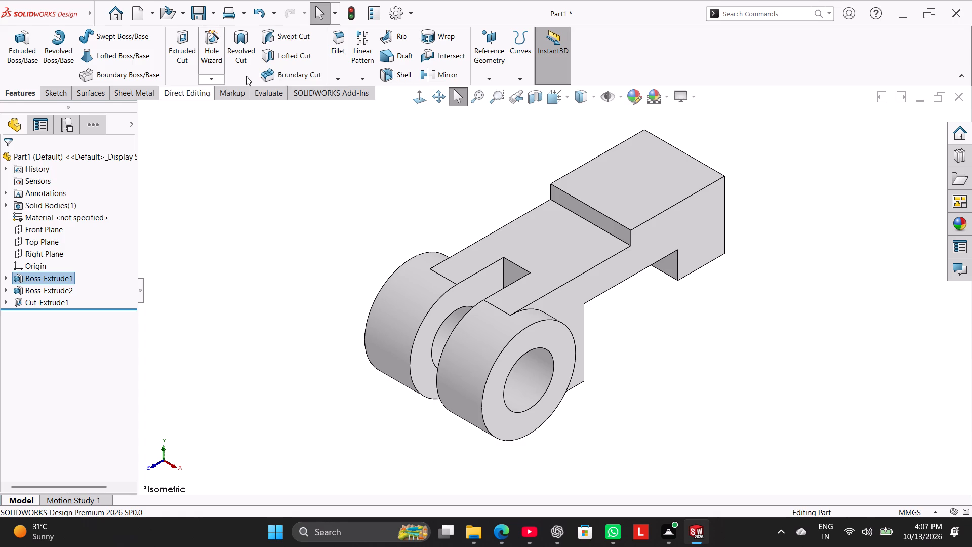
click(332, 49)
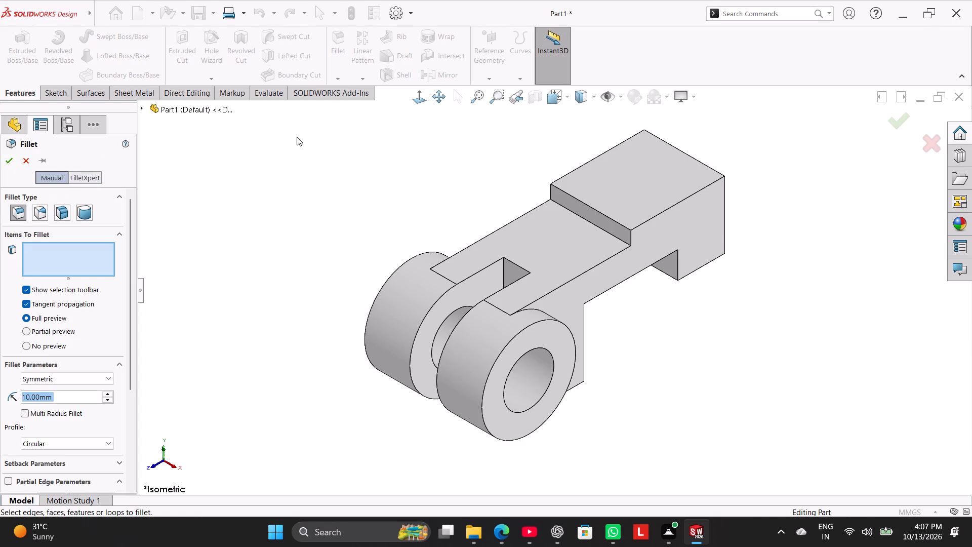
click(595, 224)
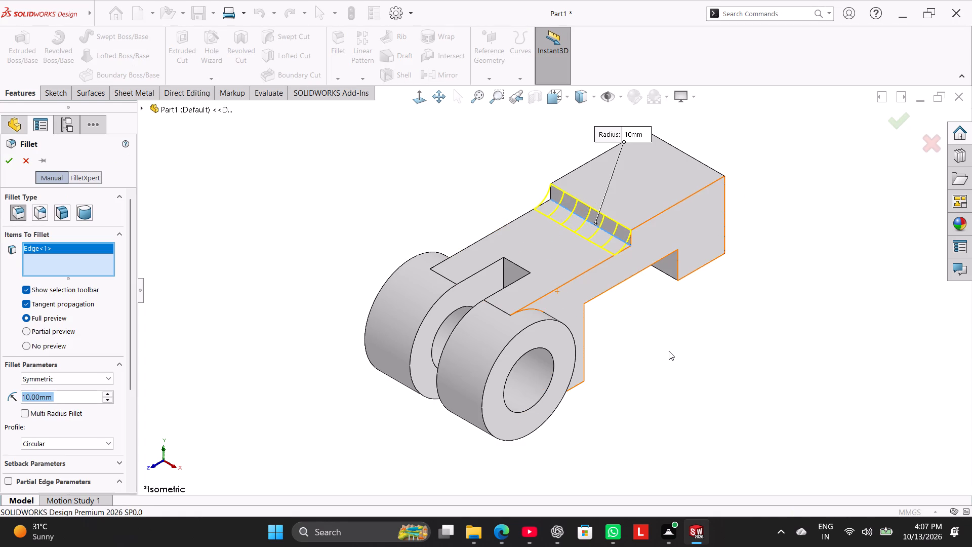
middle_drag(724, 427, 637, 305)
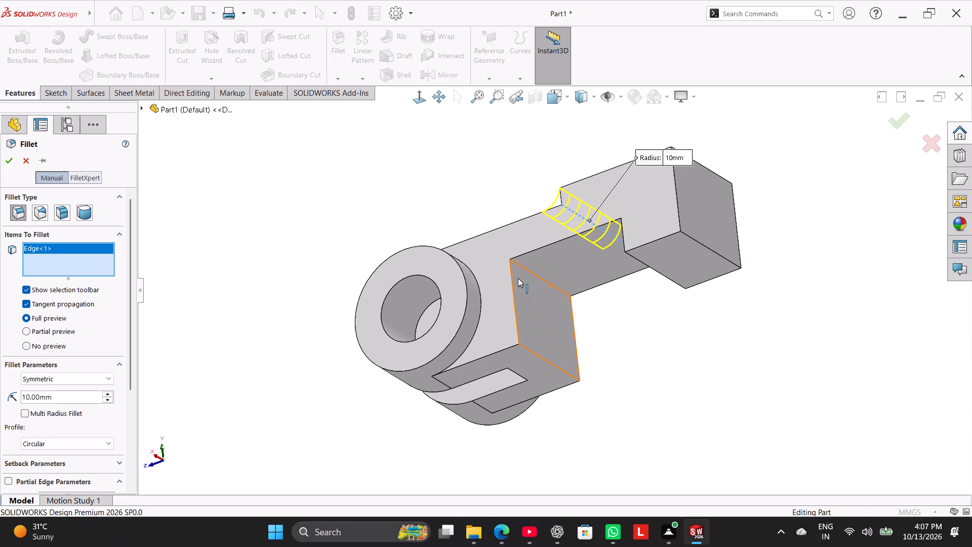
click(532, 271)
middle_drag(469, 175, 536, 250)
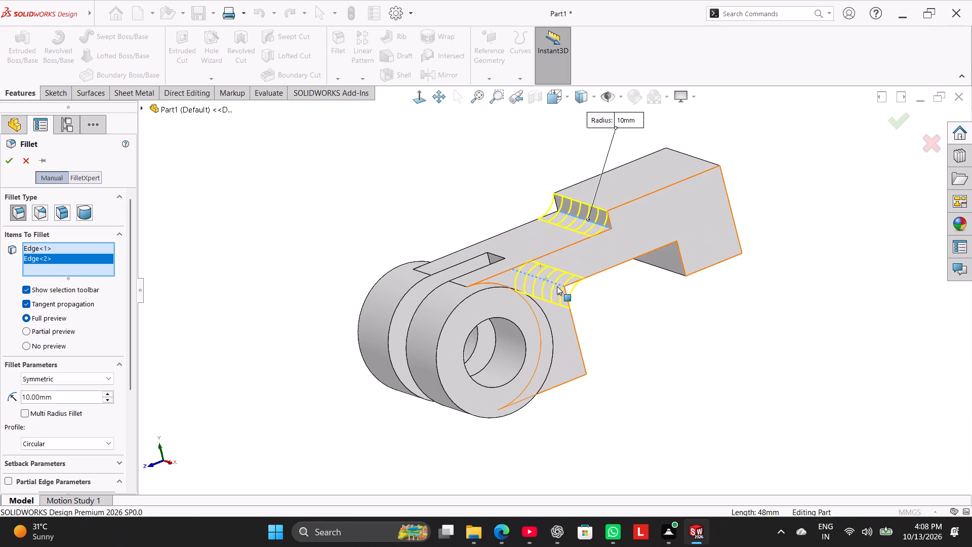
middle_drag(615, 285, 631, 186)
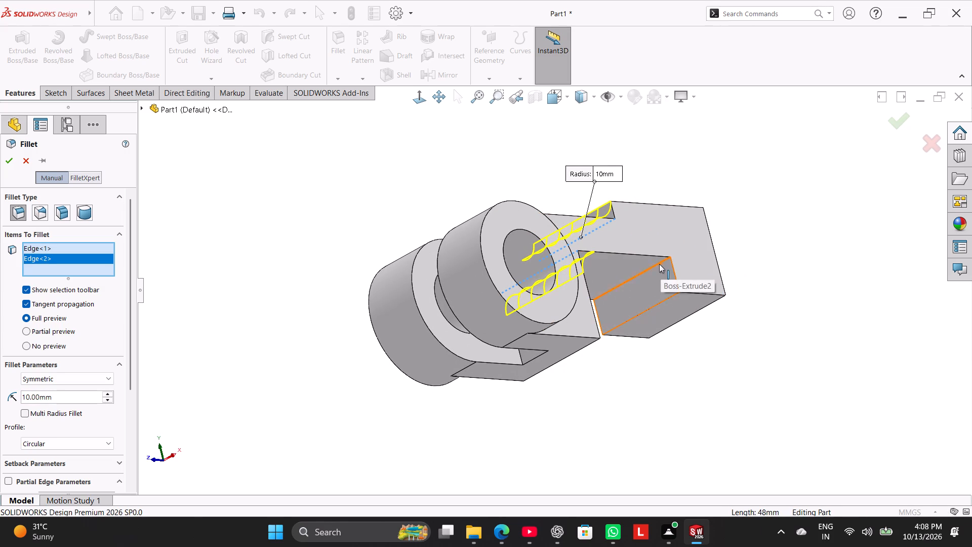
click(659, 264)
middle_drag(532, 156, 509, 266)
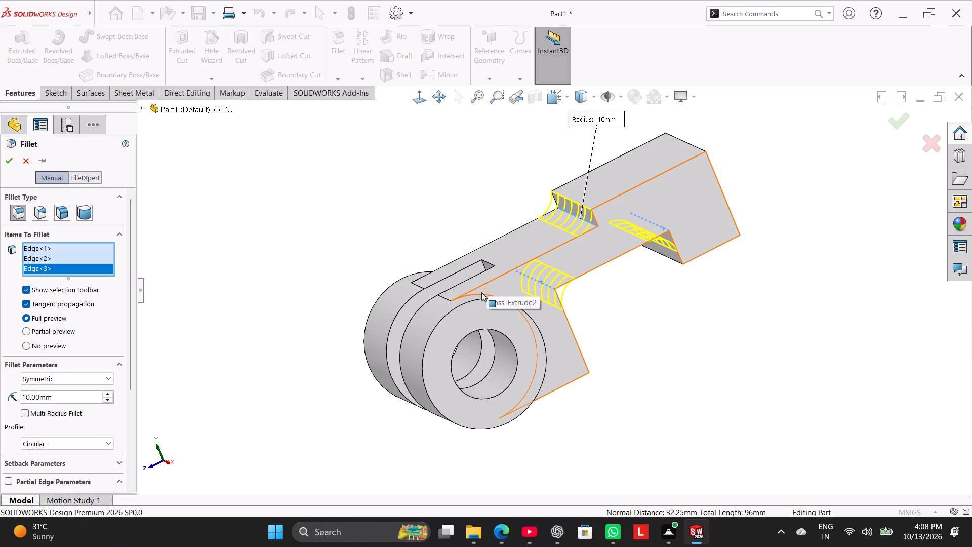
double_click(76, 392)
double_click(78, 394)
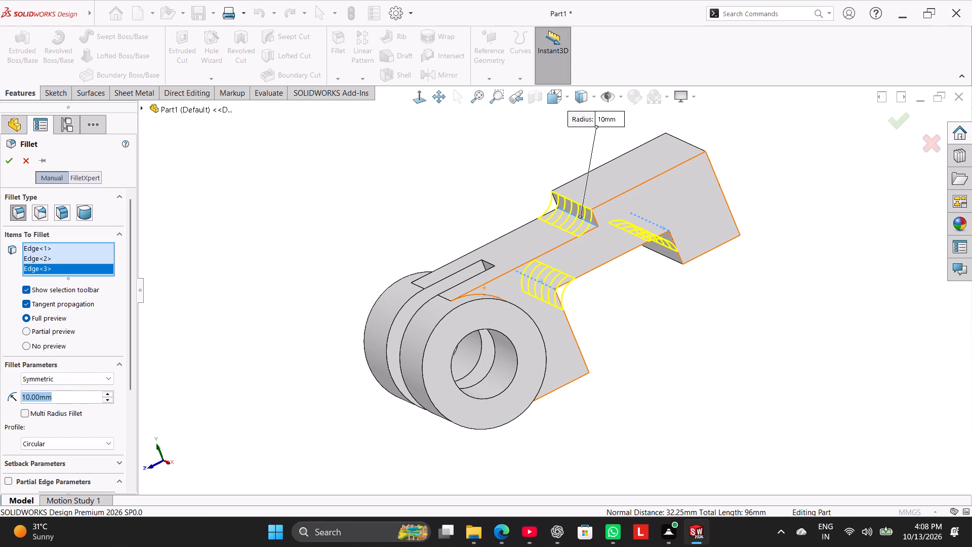
key(8)
key(Return)
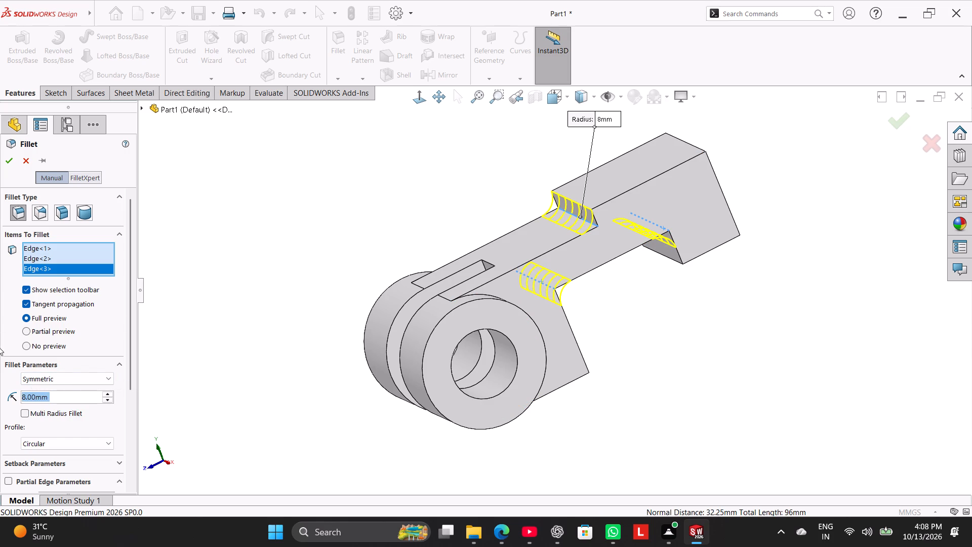
click(5, 169)
click(6, 164)
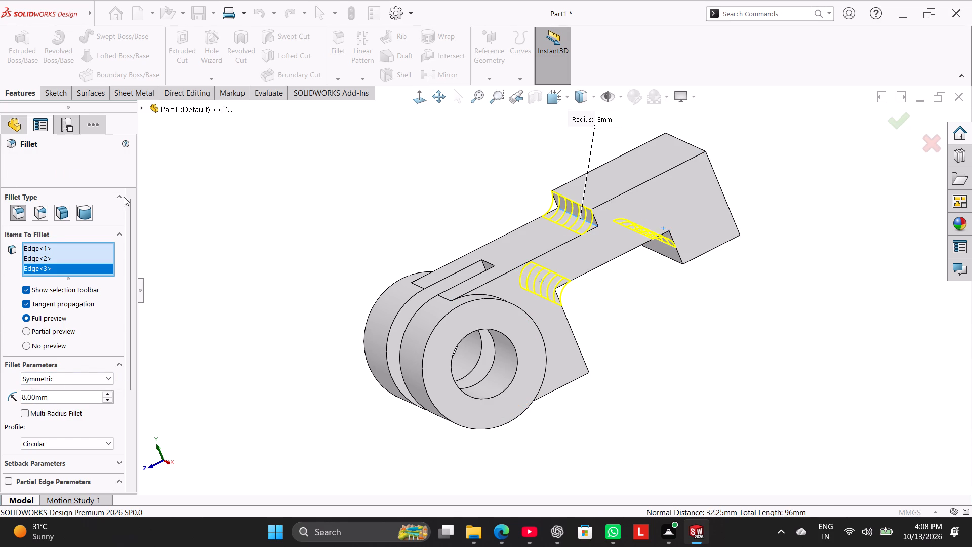
right_drag(205, 205, 275, 181)
right_drag(261, 218, 392, 139)
click(280, 209)
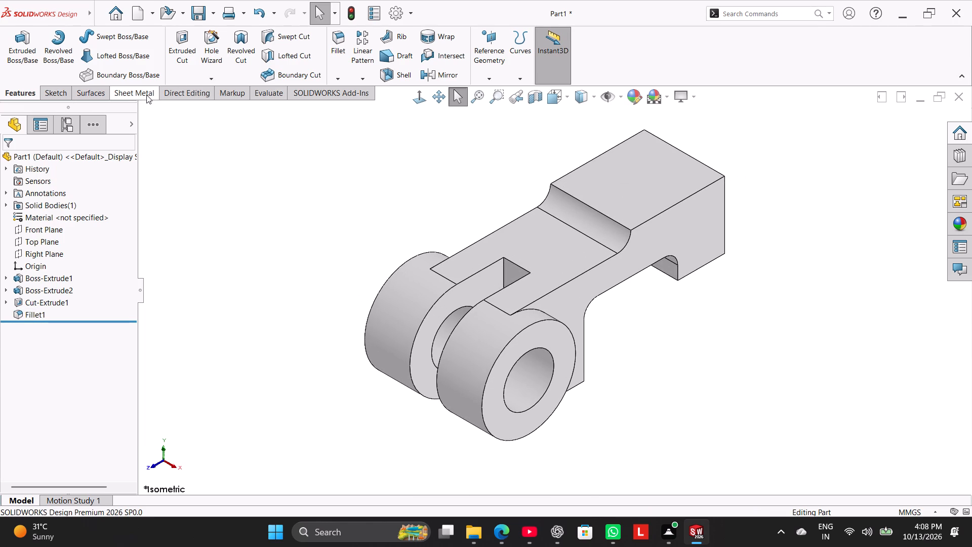
Measure the distance between the arm's short hub-side edge beside the slot and the lower edge of the upper fillet.
click(254, 92)
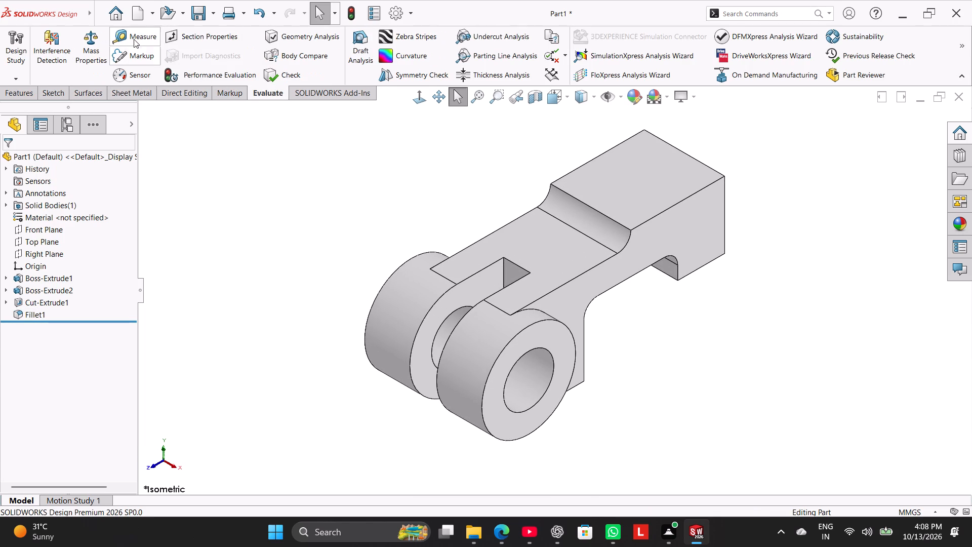
click(134, 39)
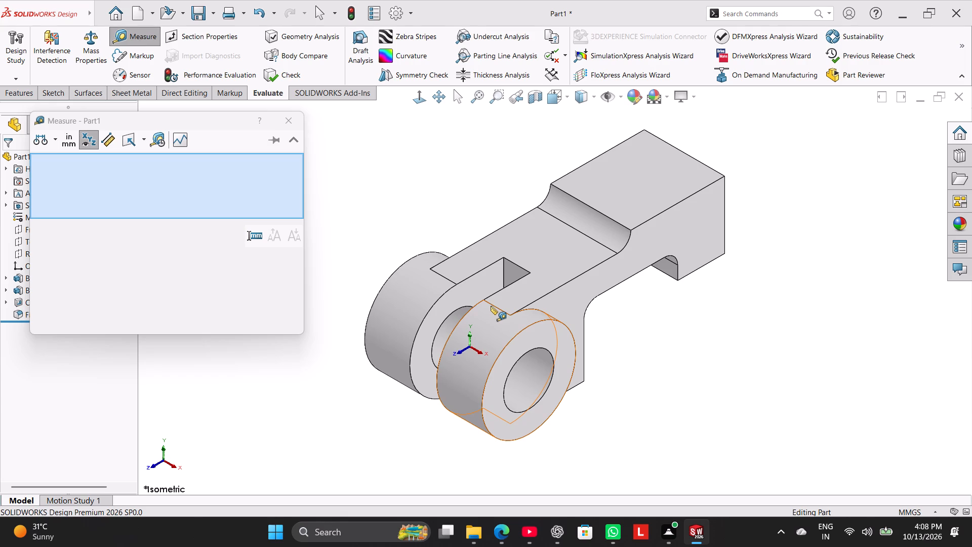
click(491, 304)
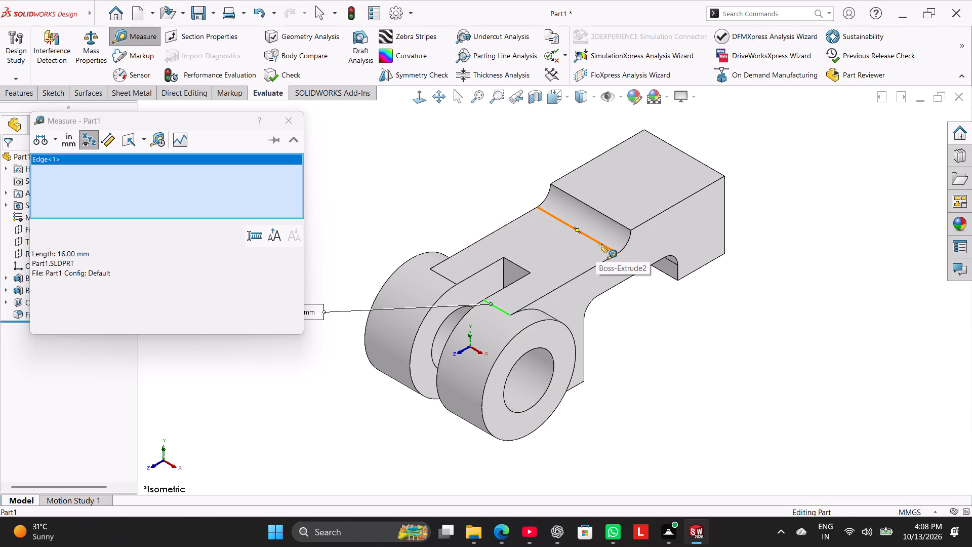
click(601, 244)
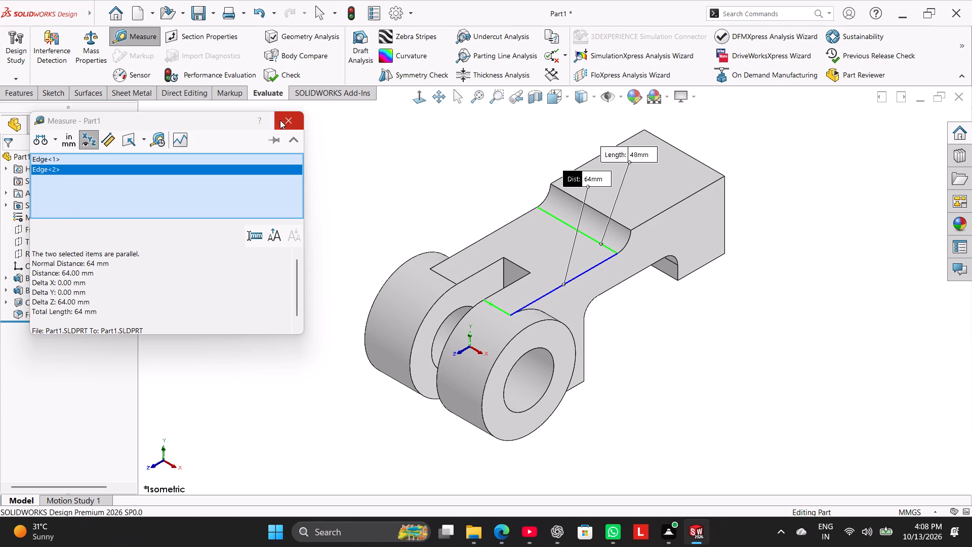
click(282, 117)
click(363, 245)
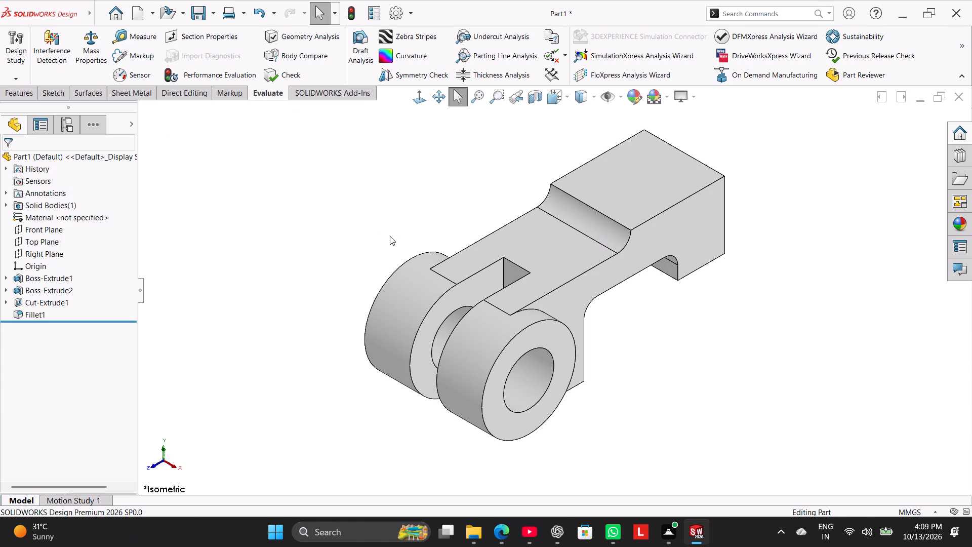
Measure the distance between the two crosswise top edges of the raised end block.
click(140, 35)
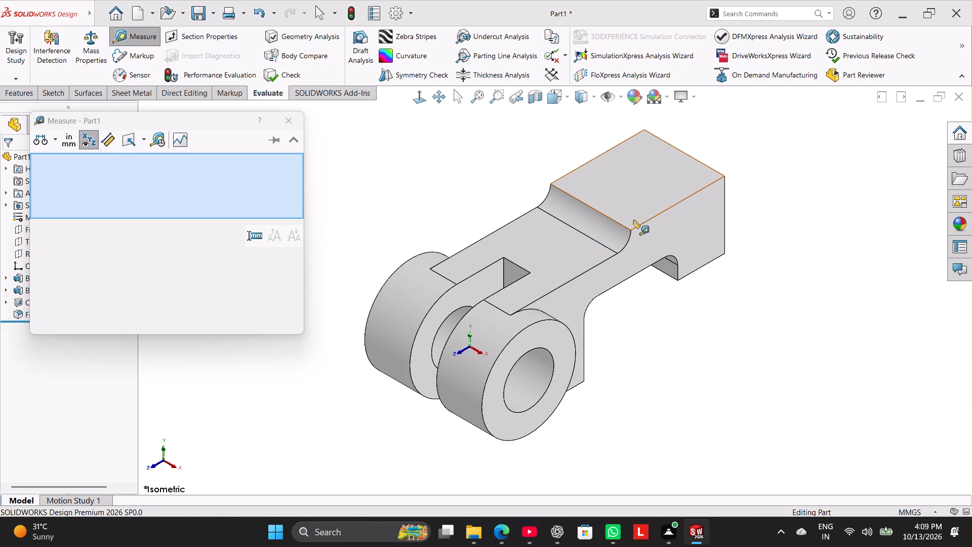
click(608, 218)
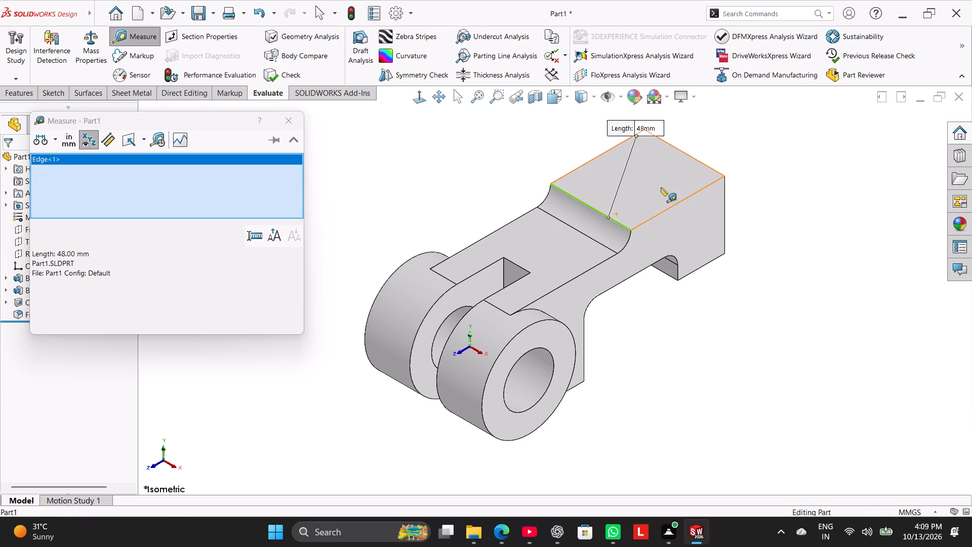
click(698, 162)
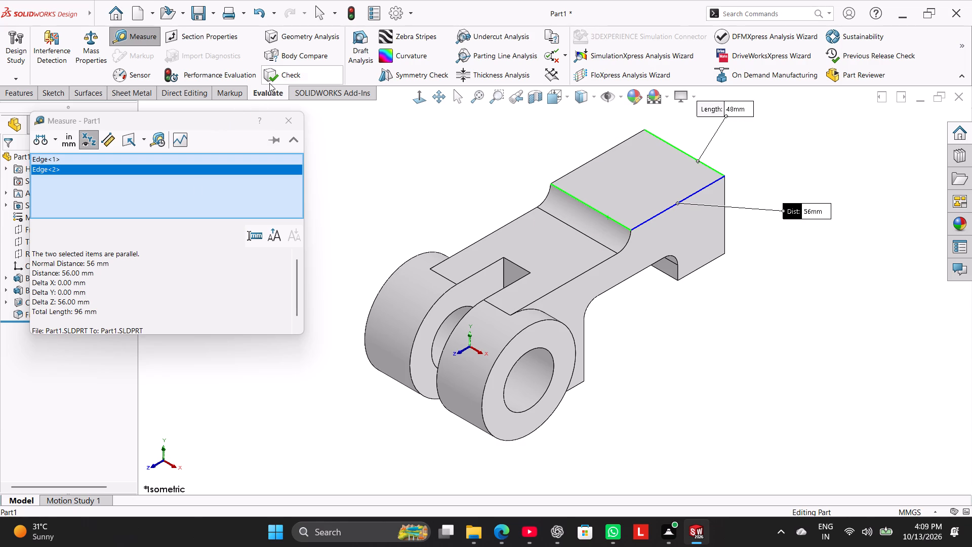
click(285, 115)
click(468, 182)
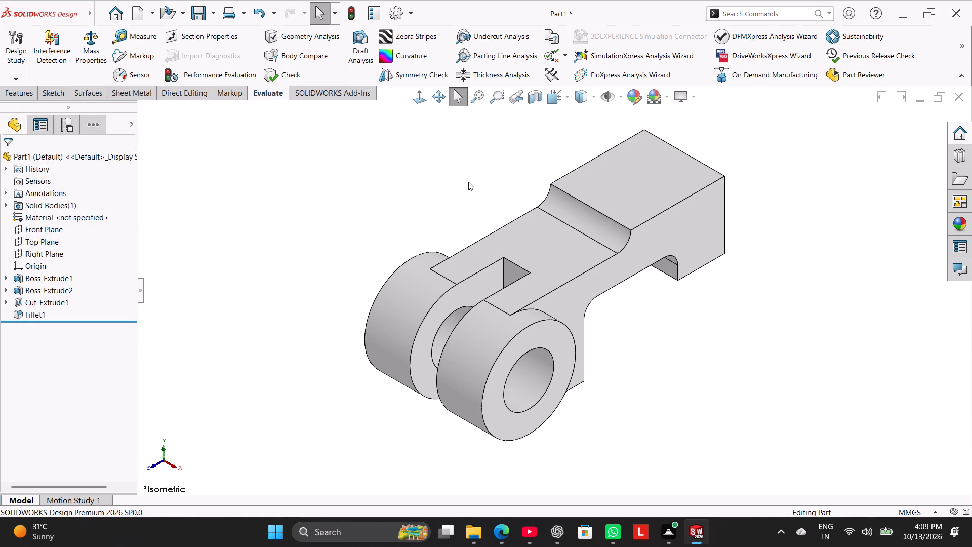
Measure the length of the raised end block's long top edge.
middle_drag(468, 182, 425, 148)
scroll(421, 124, down, 1)
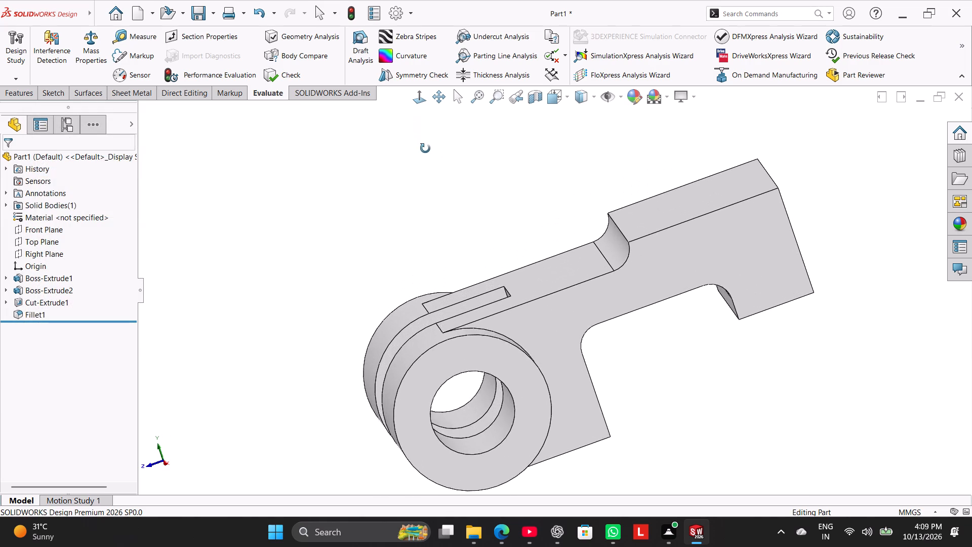
middle_drag(425, 148, 432, 165)
click(149, 35)
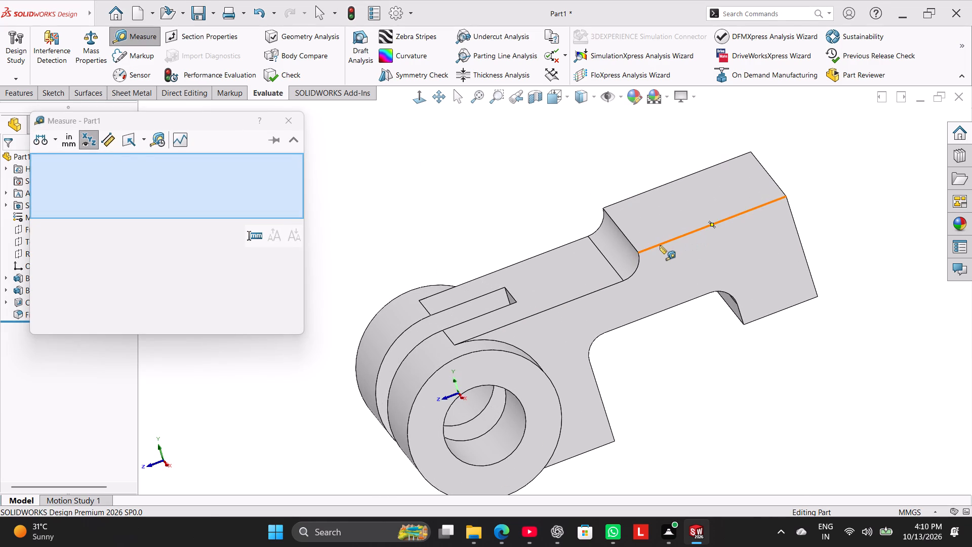
click(660, 245)
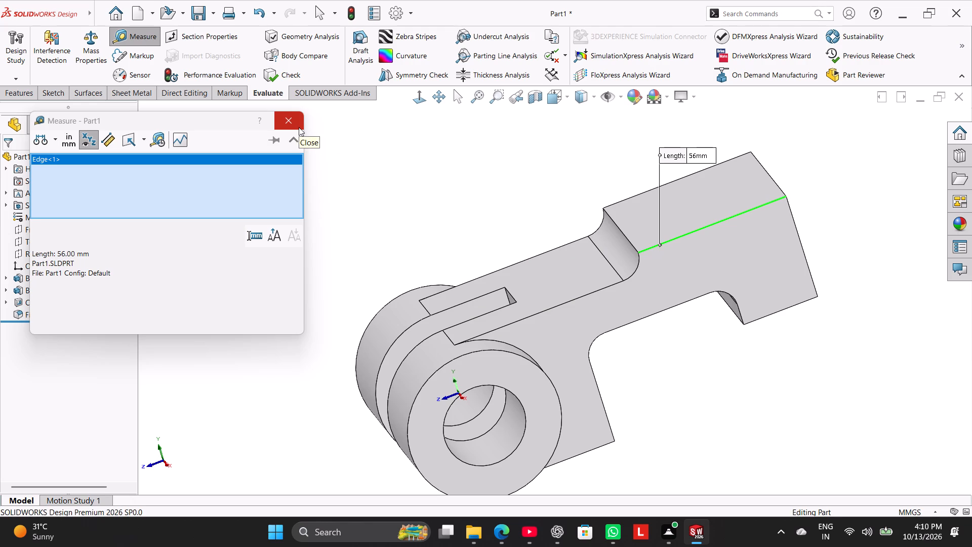
click(299, 127)
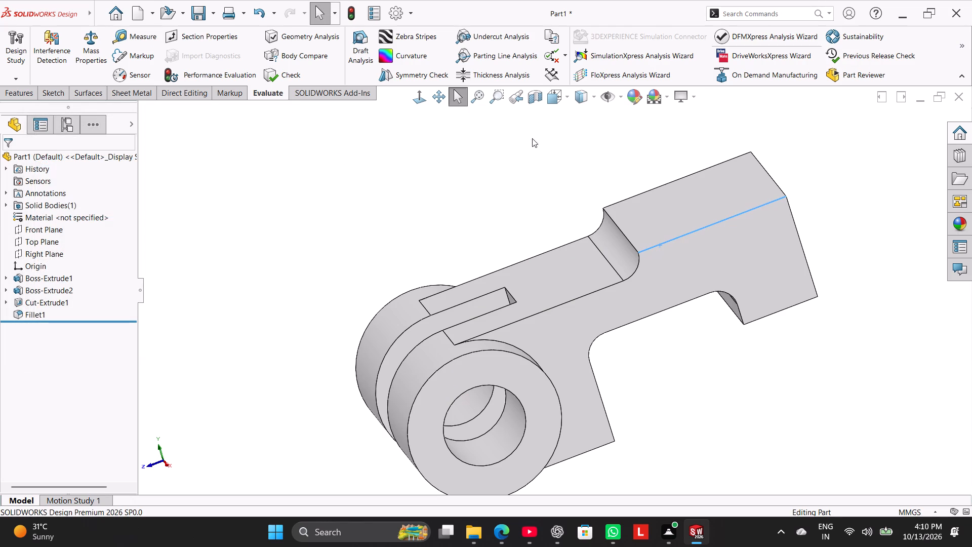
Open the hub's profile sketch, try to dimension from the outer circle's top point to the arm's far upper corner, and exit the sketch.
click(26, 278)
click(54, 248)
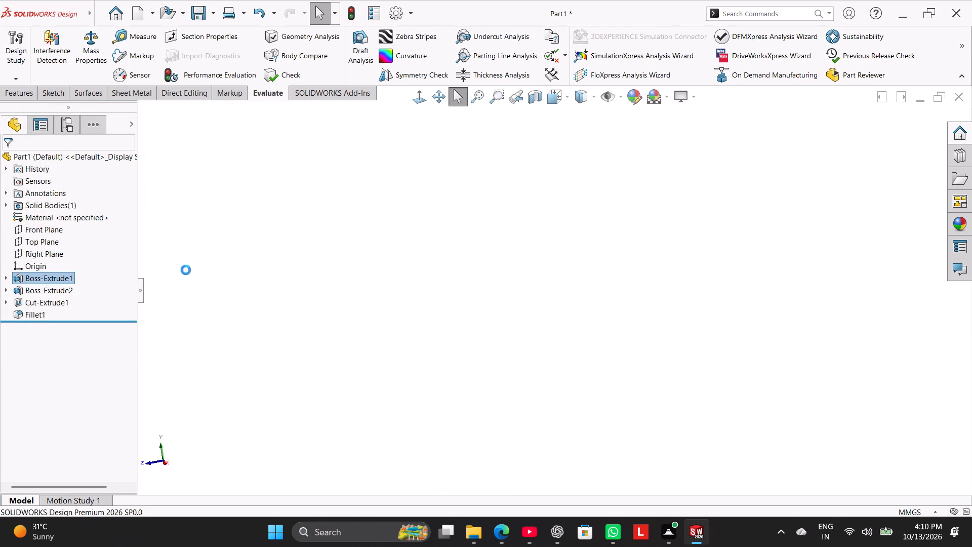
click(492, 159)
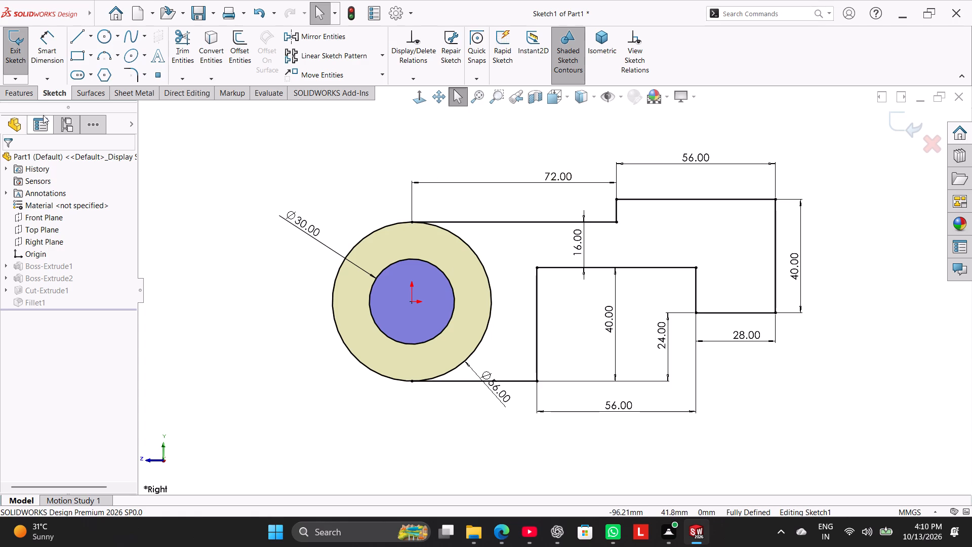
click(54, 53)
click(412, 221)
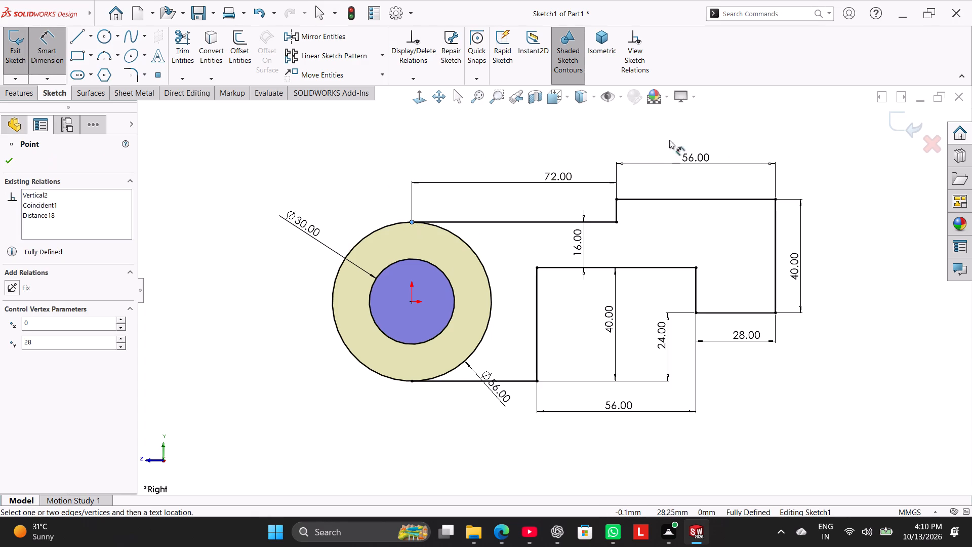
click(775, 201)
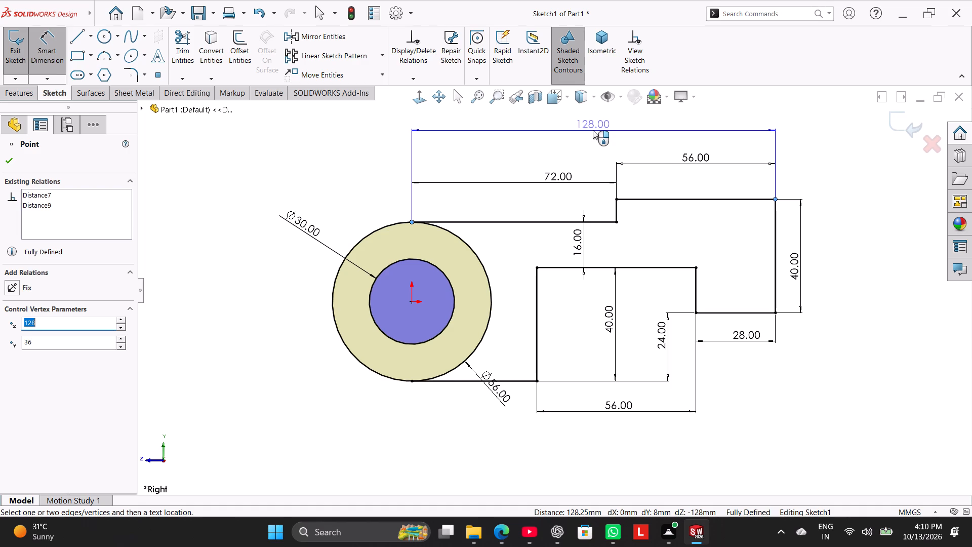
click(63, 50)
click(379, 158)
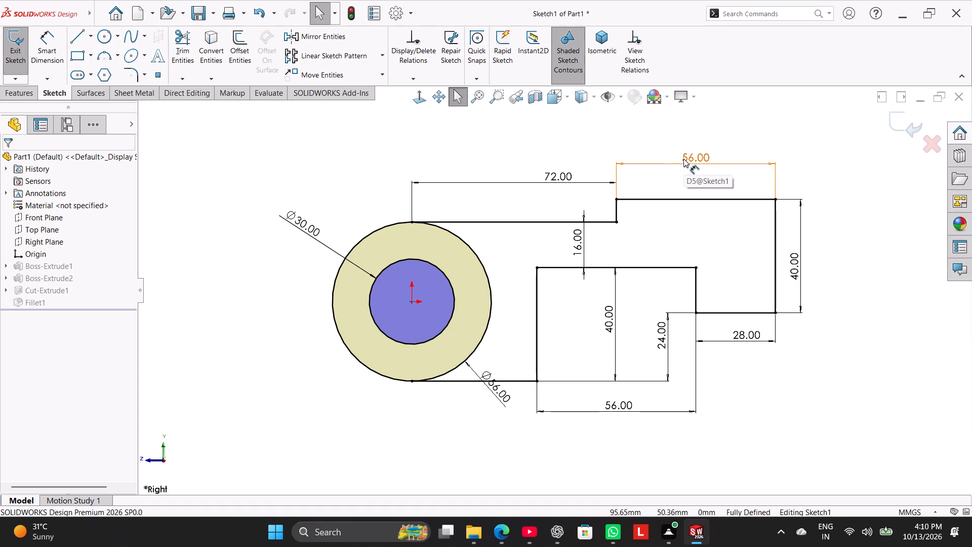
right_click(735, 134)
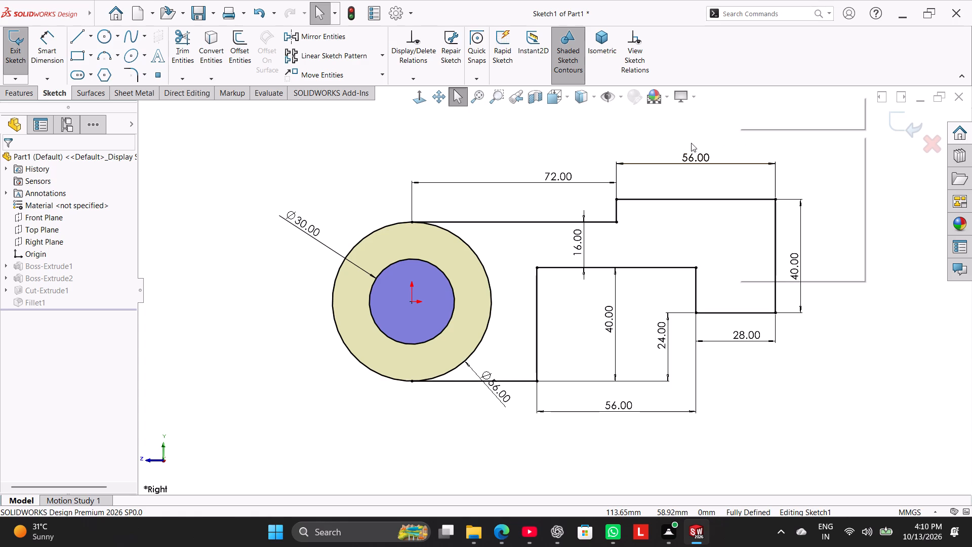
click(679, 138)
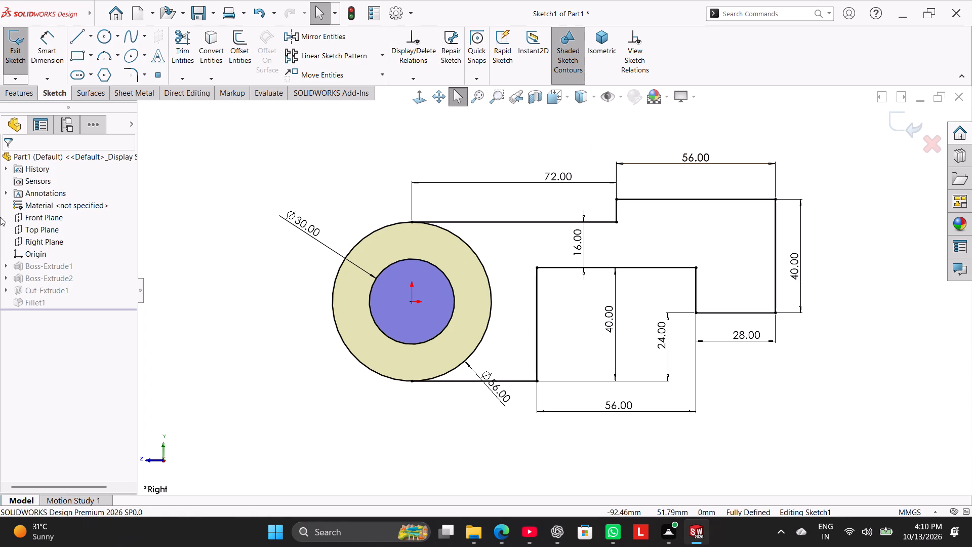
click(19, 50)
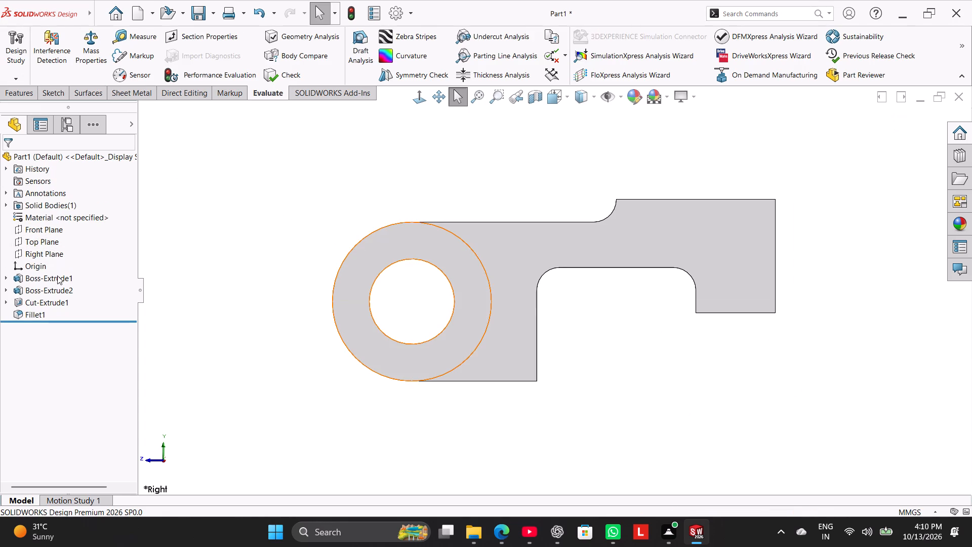
Measure the distance from the raised end block's top edge at the upper fillet to a point on the fillet's curved side edge.
right_drag(242, 290, 380, 234)
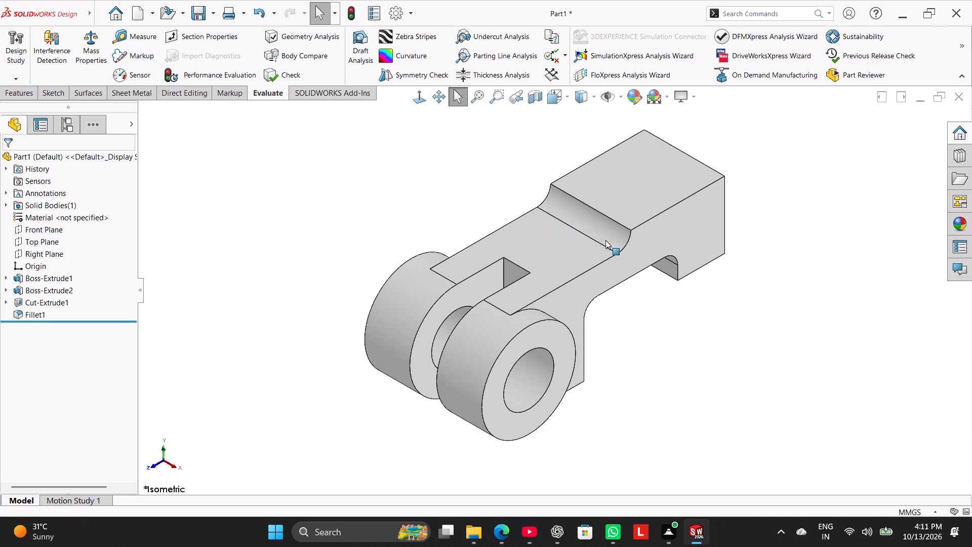
scroll(639, 244, down, 2)
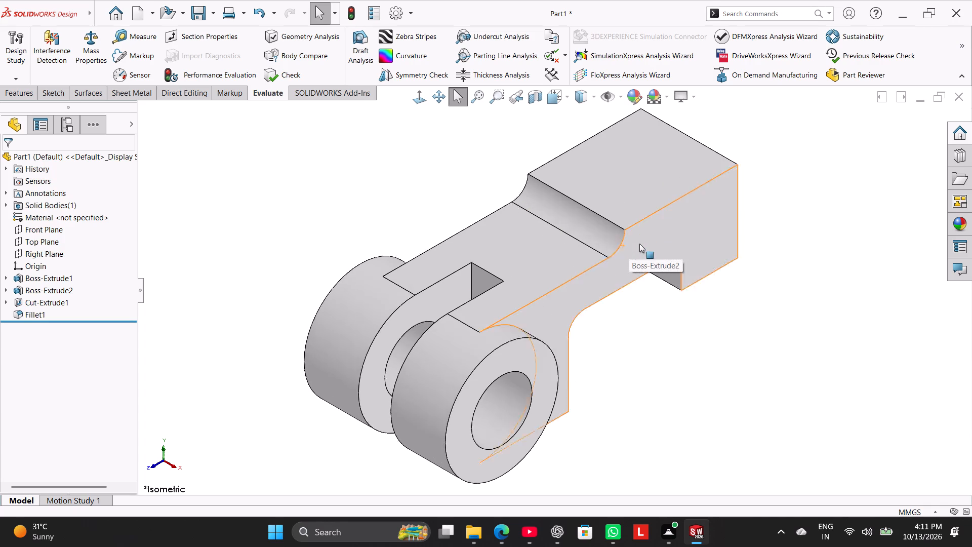
scroll(639, 244, down, 2)
click(128, 35)
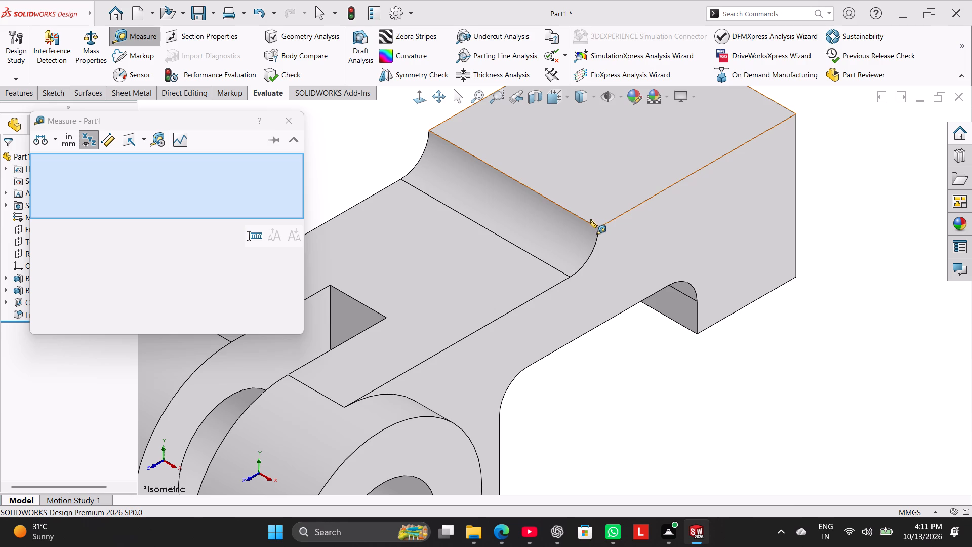
click(591, 223)
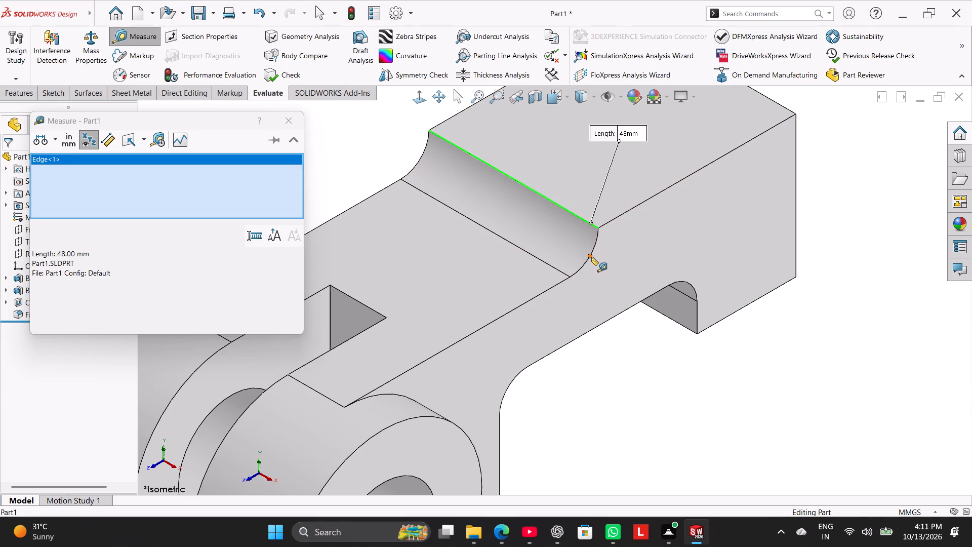
click(590, 257)
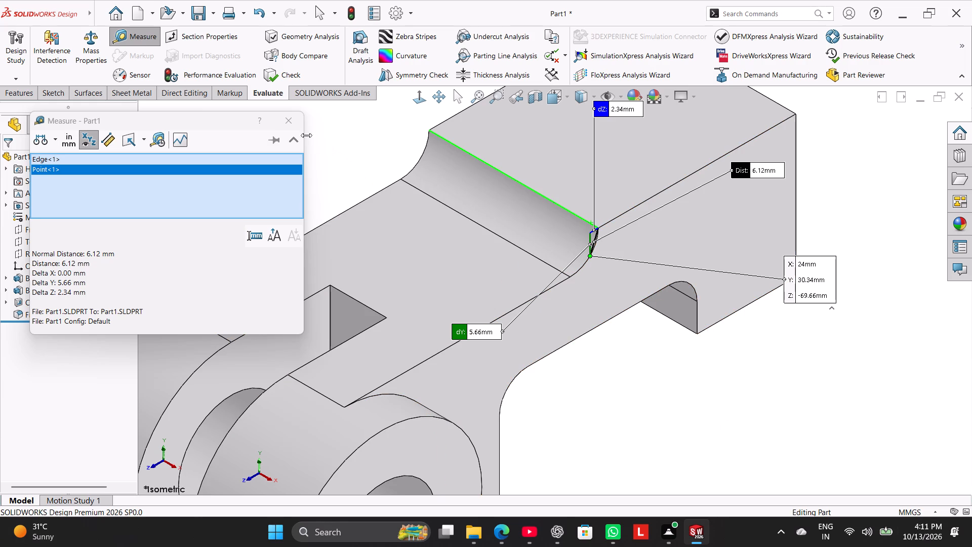
click(295, 126)
click(659, 326)
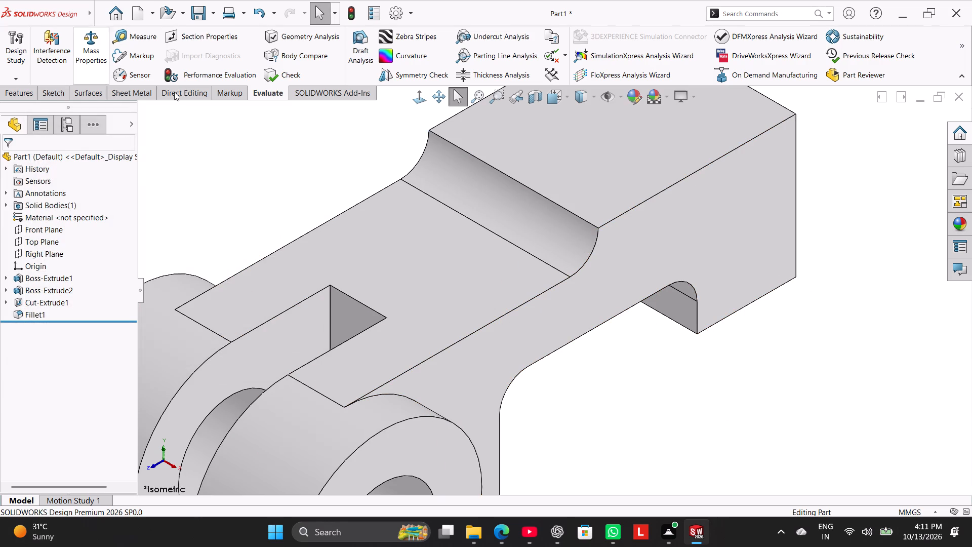
Measure the length of the lower arm section's long top edge, between the hub and the upper fillet.
scroll(333, 157, up, 2)
click(134, 37)
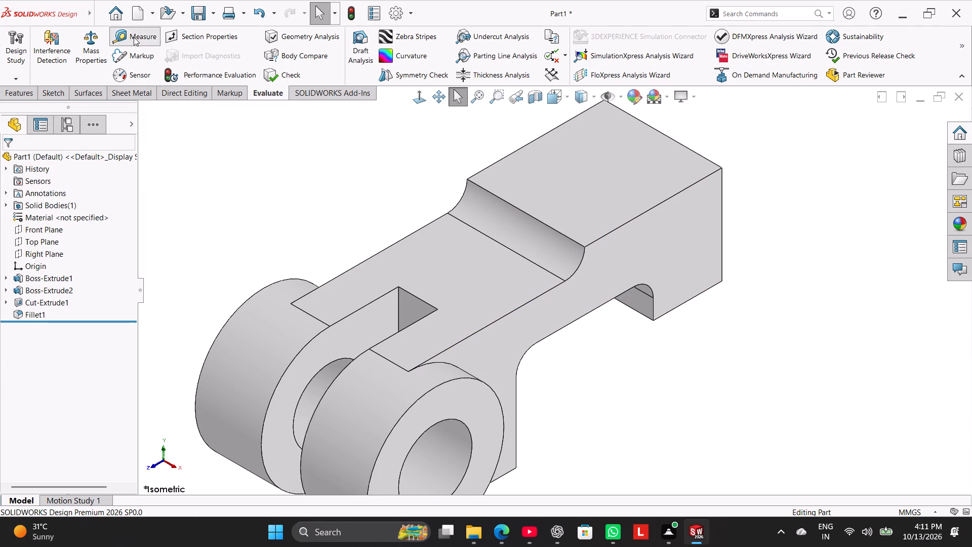
click(380, 254)
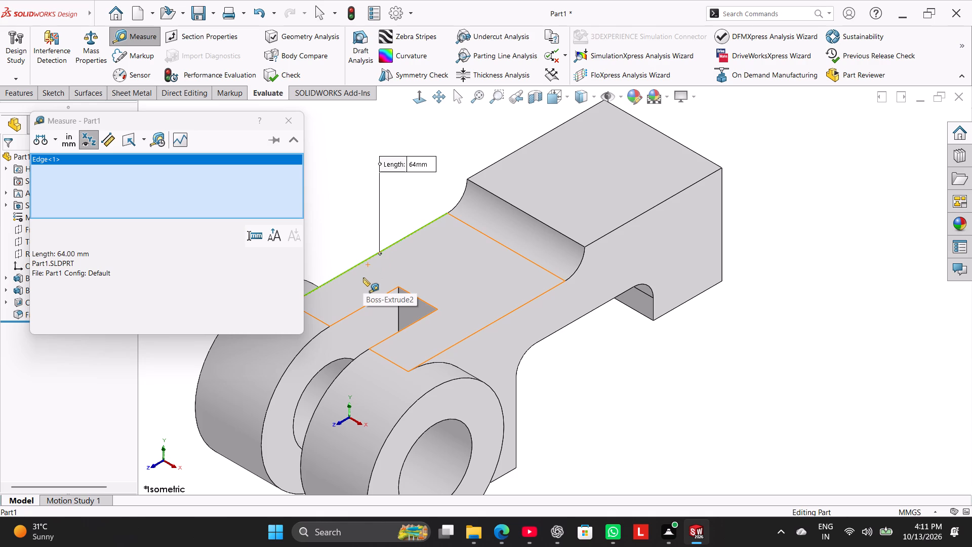
click(296, 120)
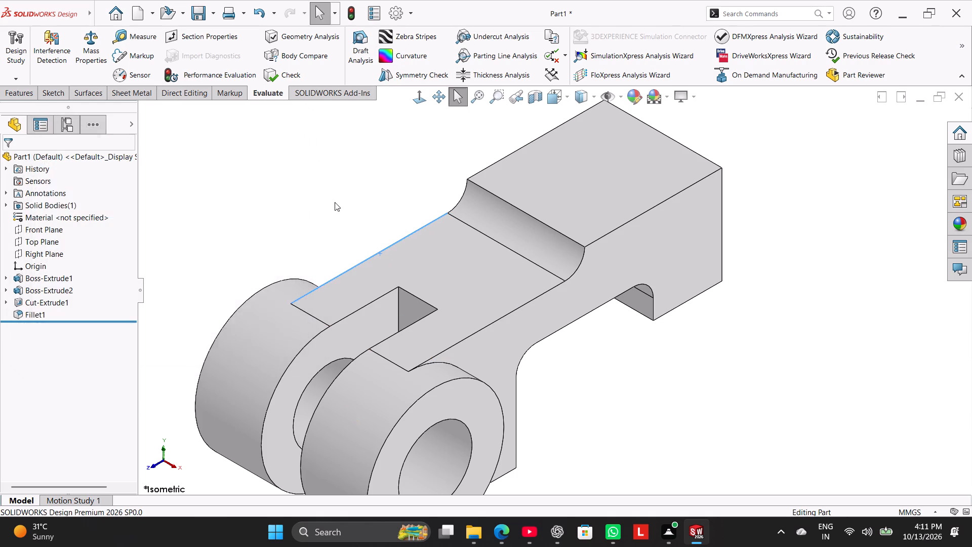
Measure the distance between the arm's short hub-side edge beside the slot and the raised end block's far top edge.
click(311, 316)
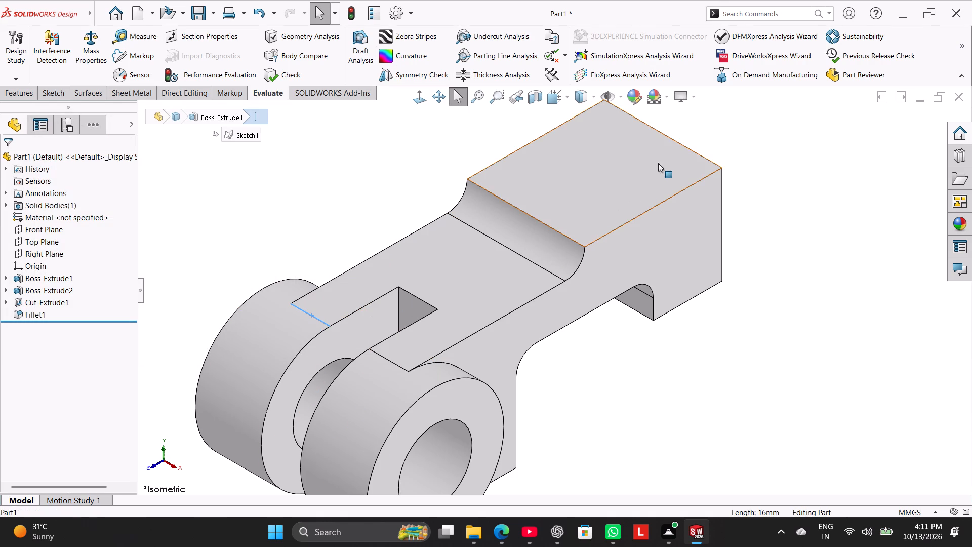
click(678, 139)
click(678, 143)
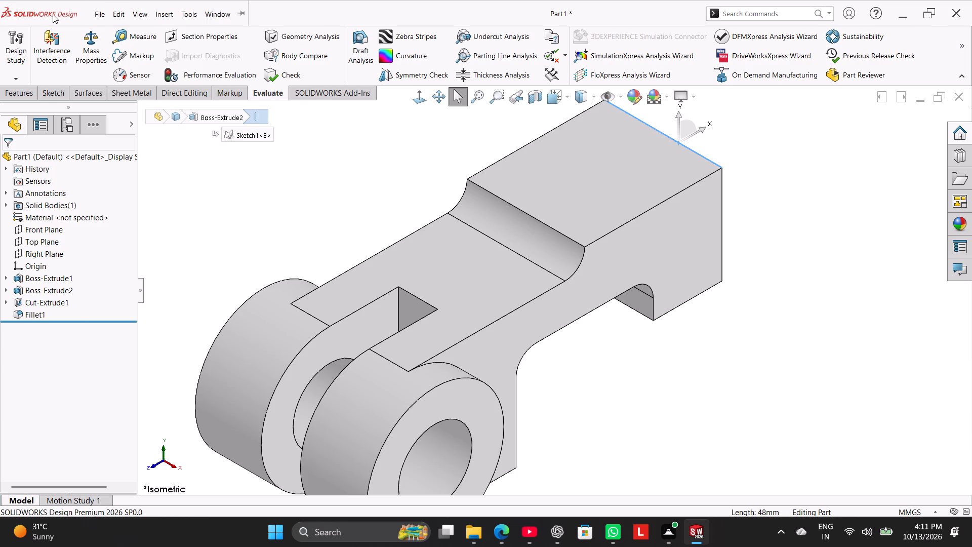
click(342, 202)
click(148, 37)
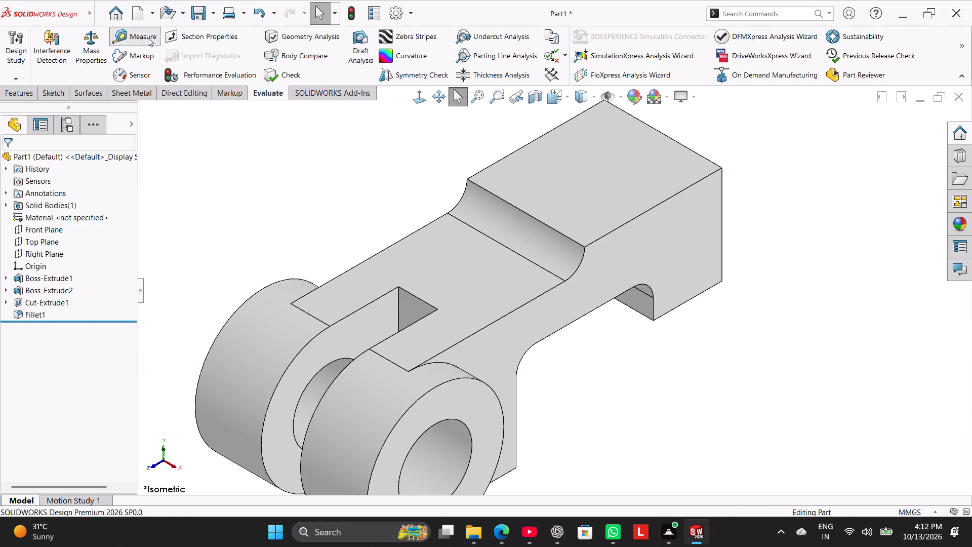
click(320, 321)
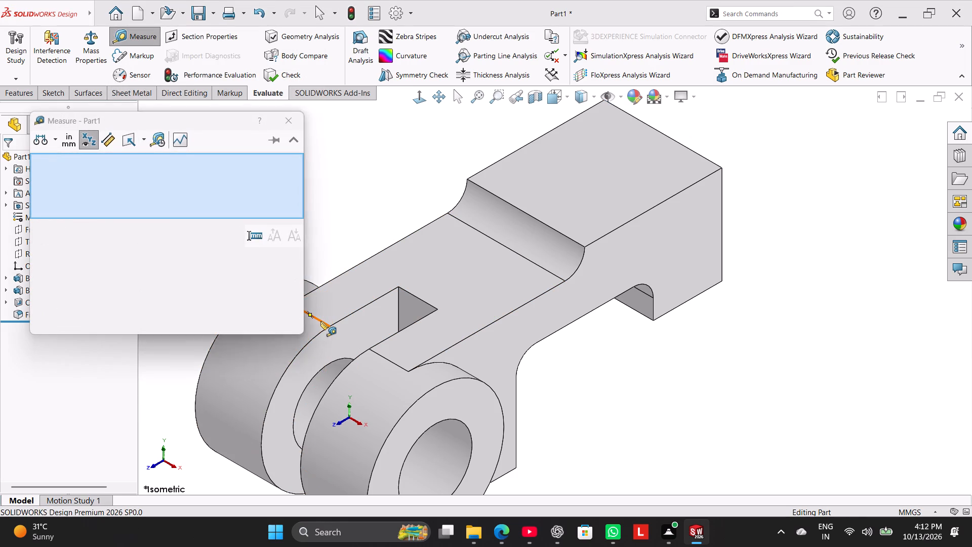
click(677, 141)
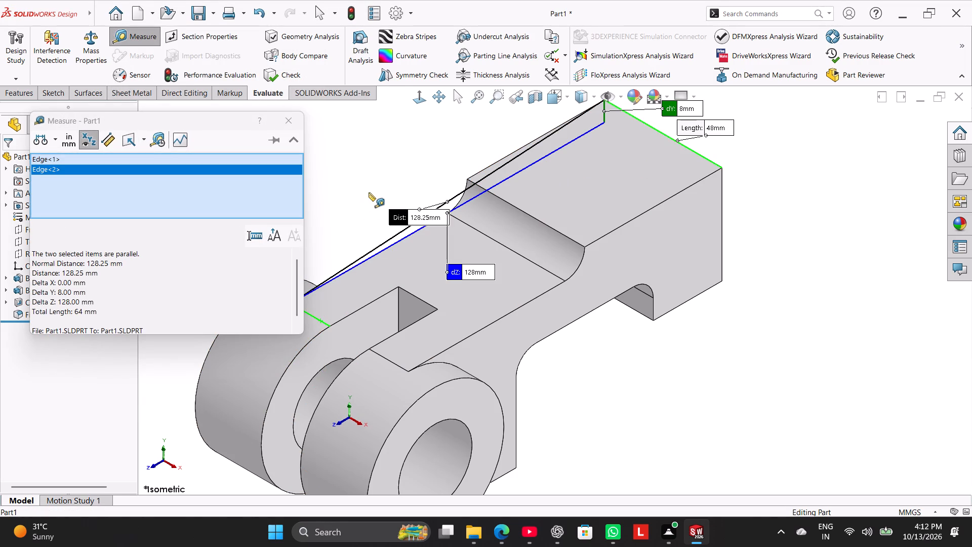
scroll(369, 192, up, 1)
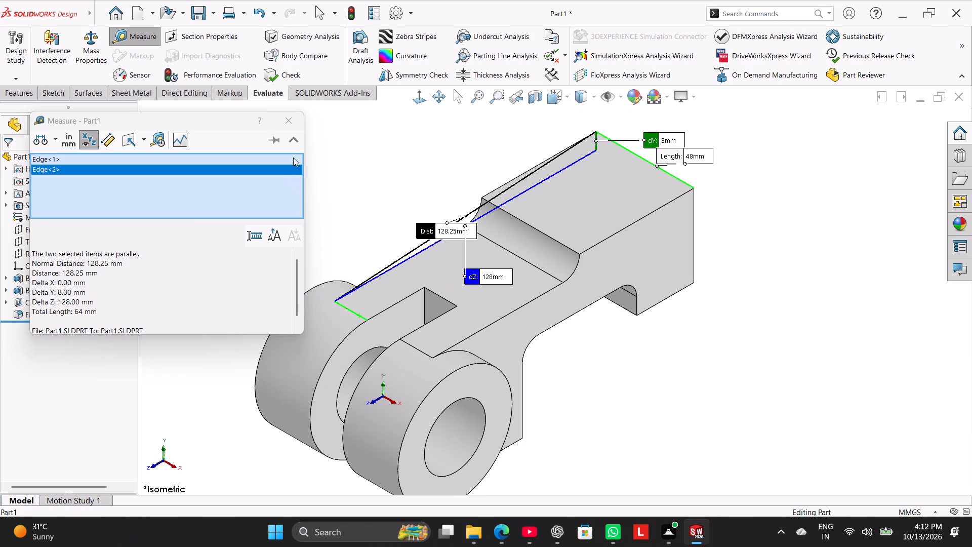
click(298, 124)
Clear the measured selection and measure the distance between the short hub-side edge beside the slot and the upper fillet's lower edge.
click(134, 32)
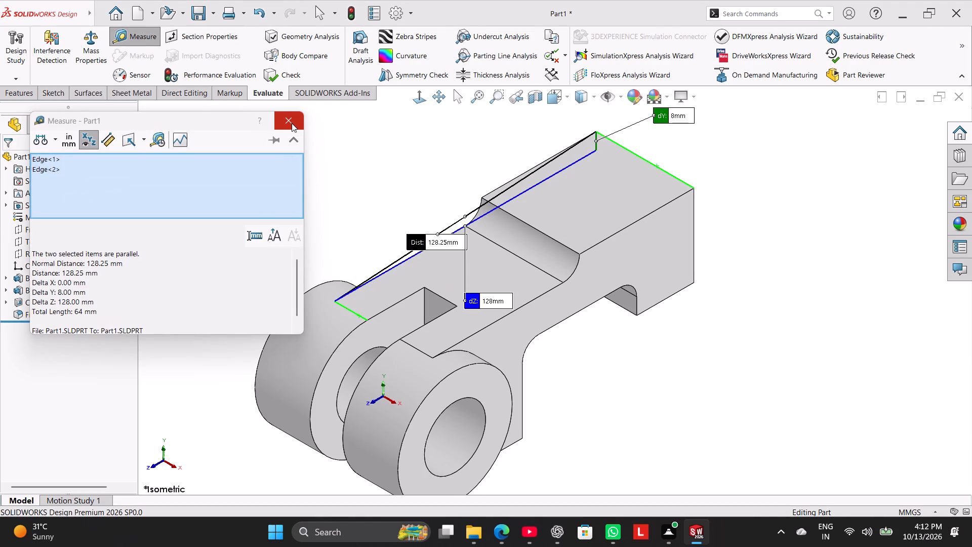
right_click(244, 167)
click(291, 173)
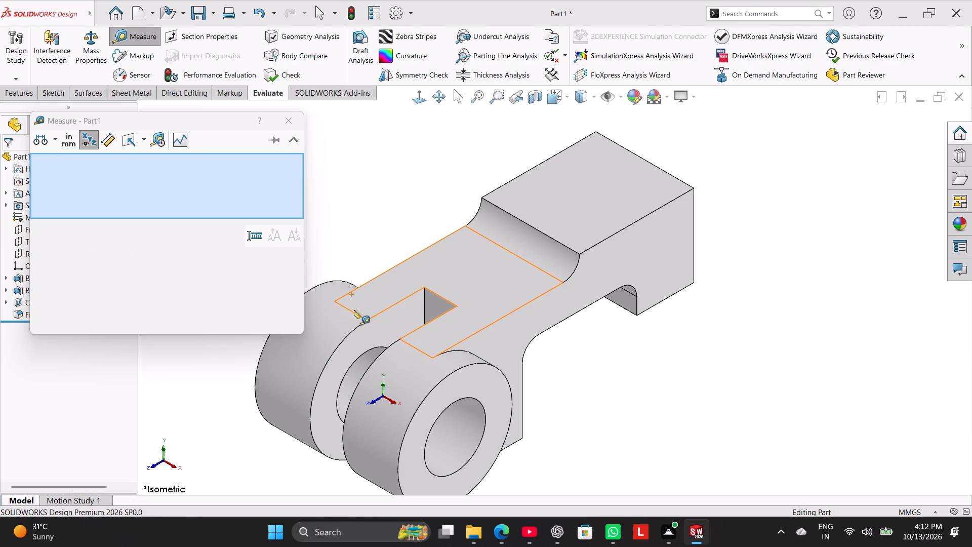
click(354, 314)
click(491, 242)
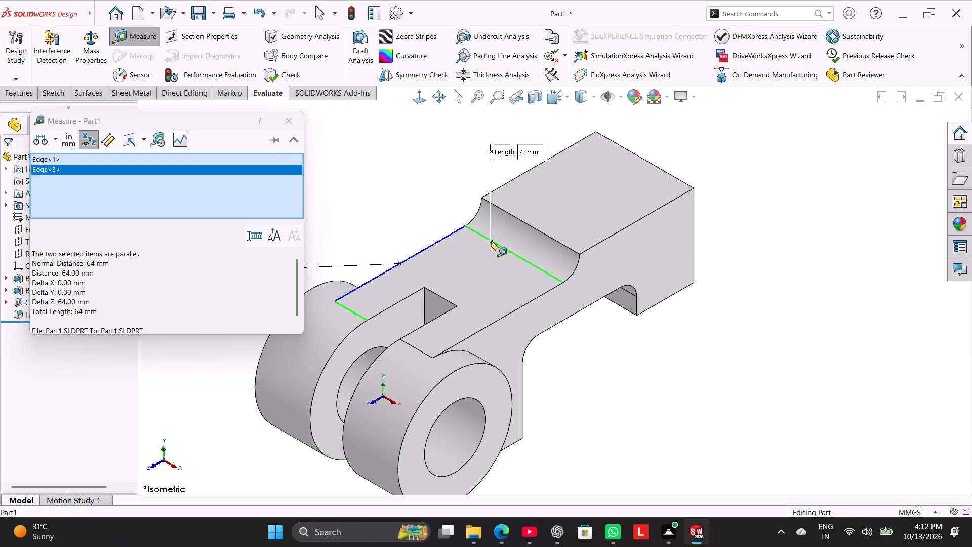
scroll(493, 244, up, 3)
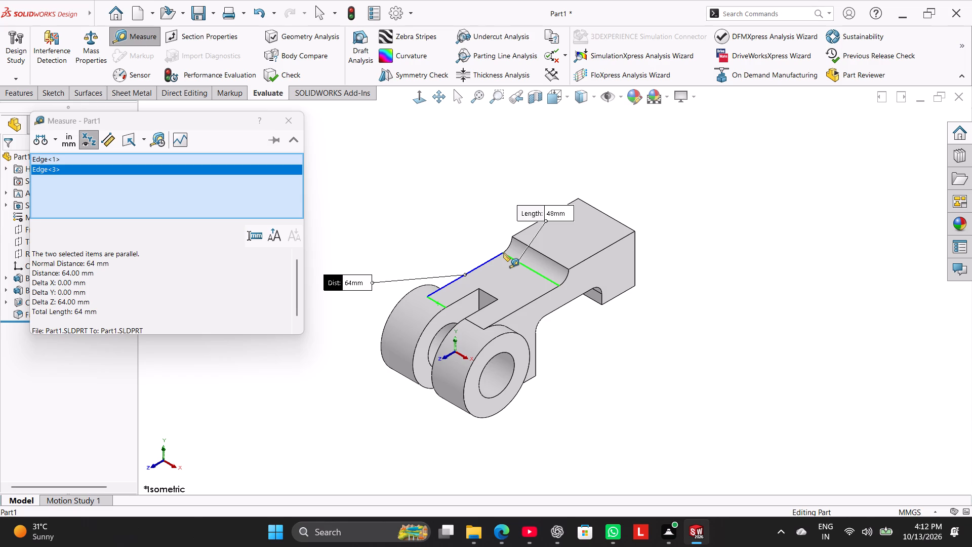
scroll(503, 253, down, 2)
click(295, 124)
click(383, 200)
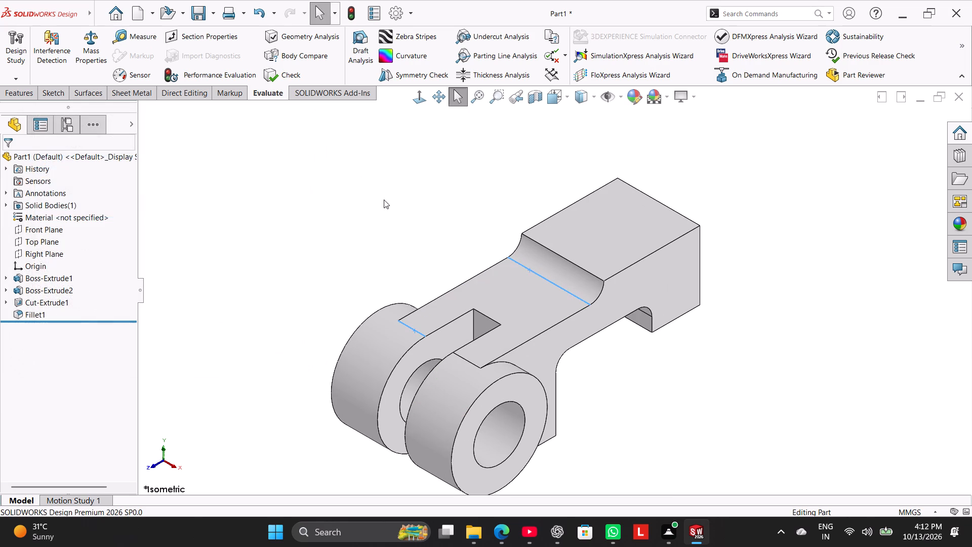
Measure the upper fillet's curved side edge on the side of the short hub-side edge beside the slot.
click(140, 41)
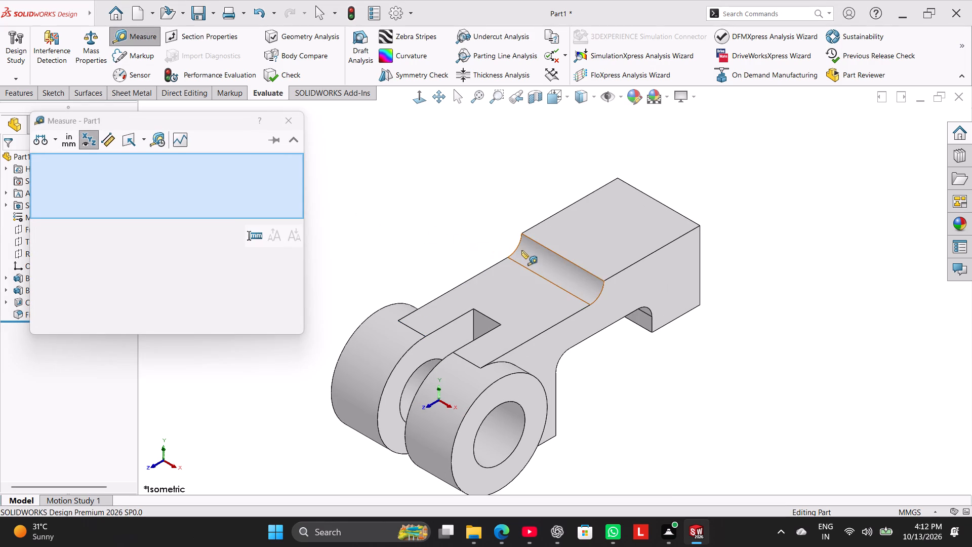
click(516, 249)
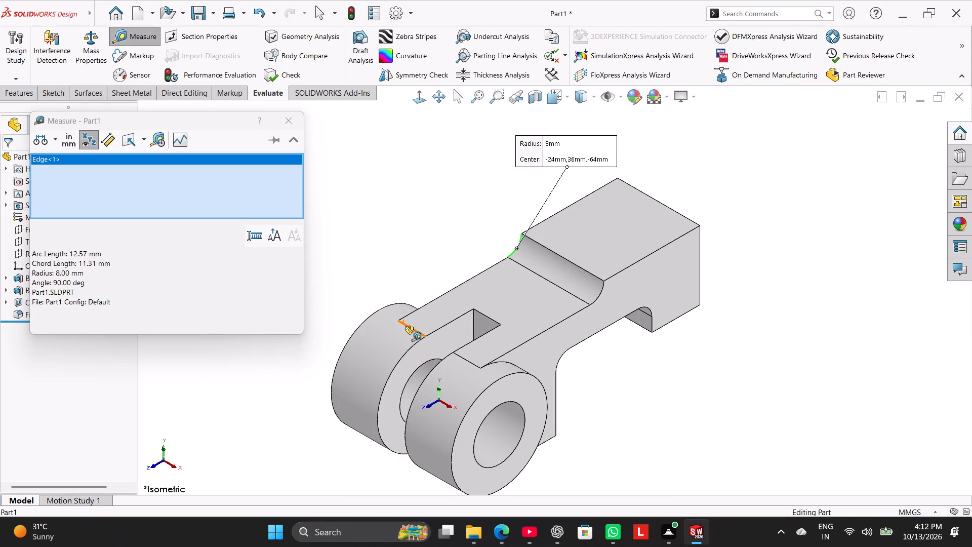
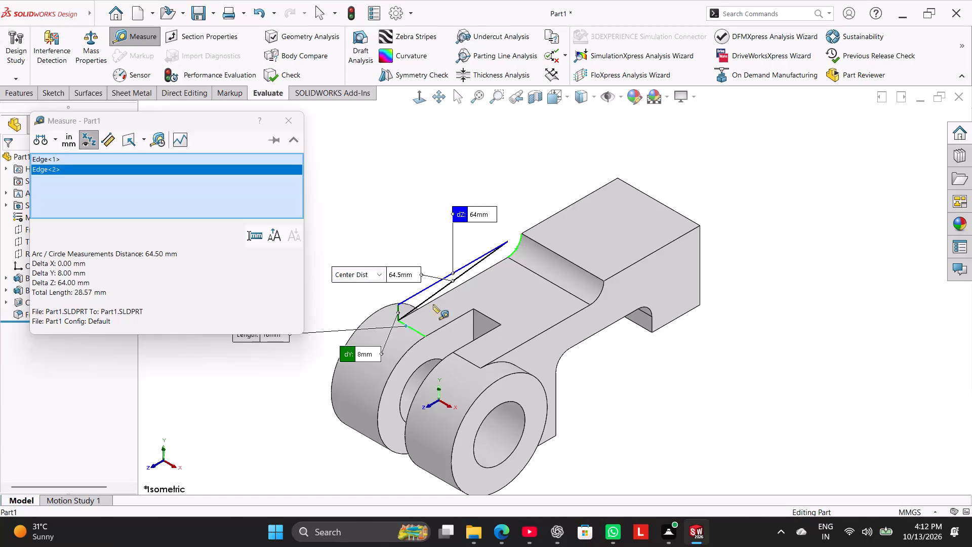
Clear the previous measurement and measure the length of the raised end block's long top edge.
middle_drag(425, 217, 509, 292)
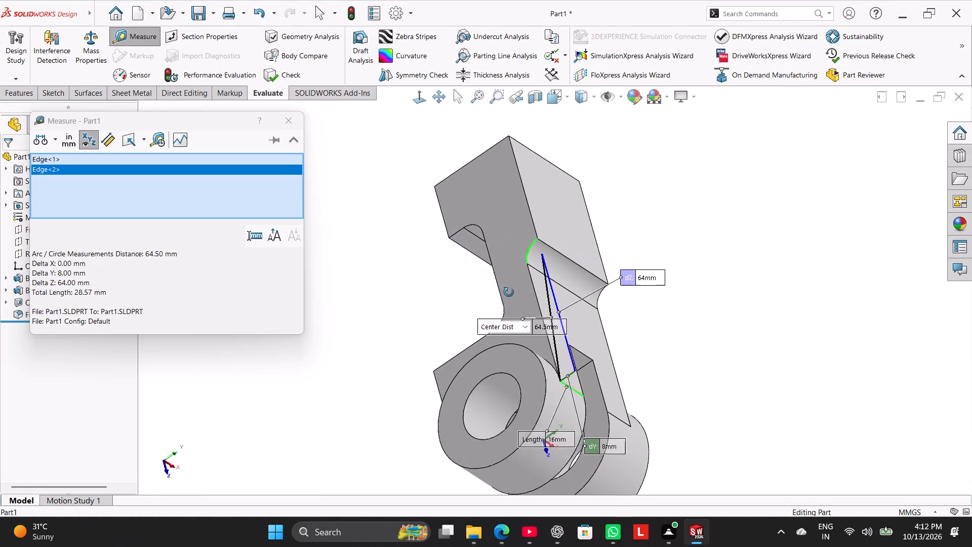
middle_drag(509, 292, 395, 283)
click(293, 124)
click(389, 227)
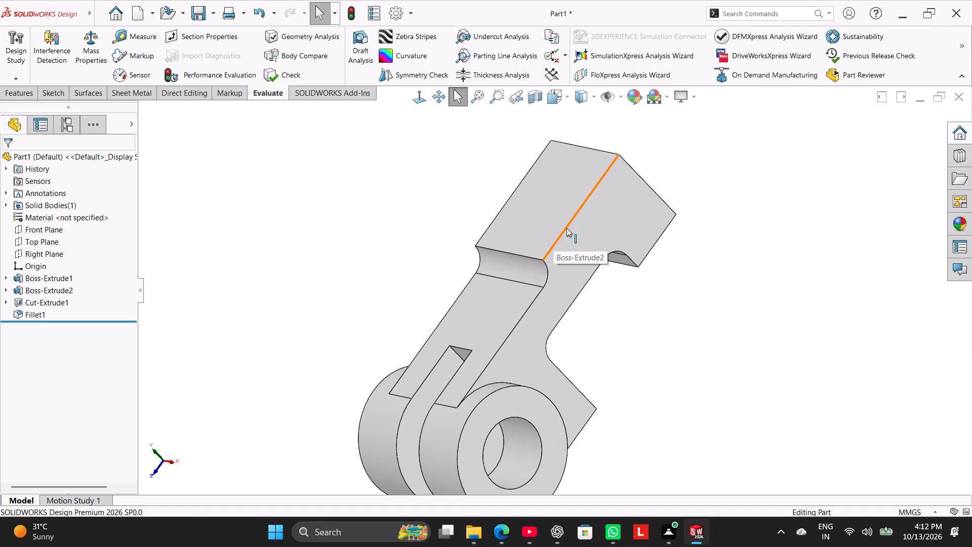
click(130, 36)
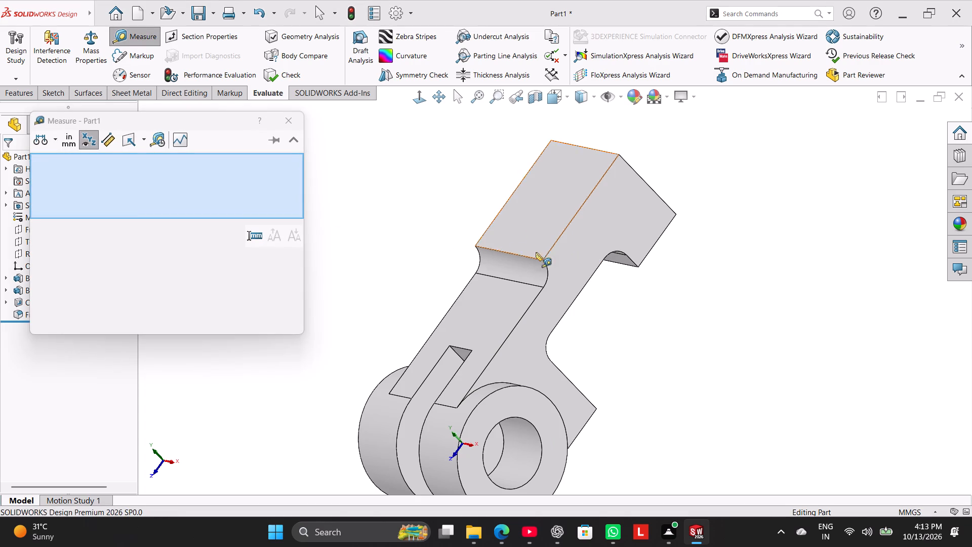
click(548, 251)
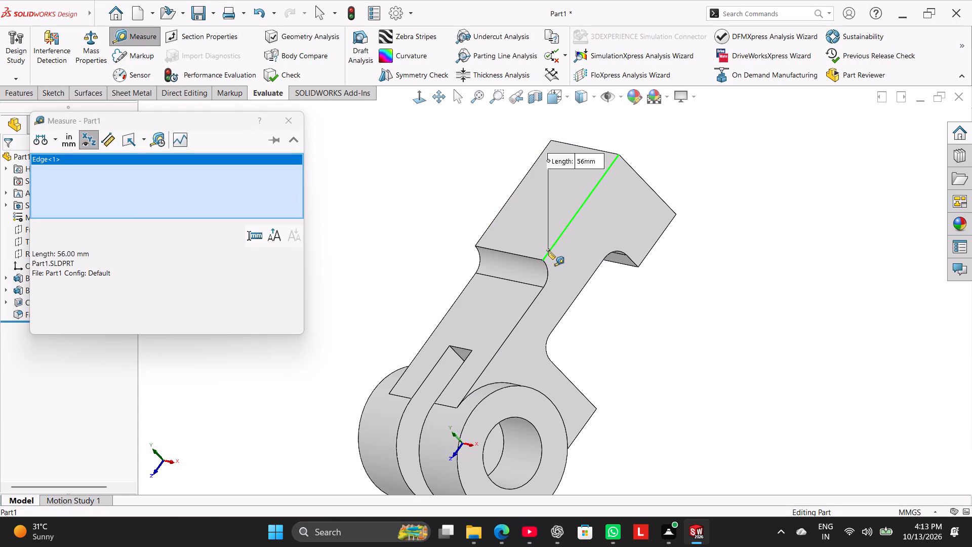
click(293, 123)
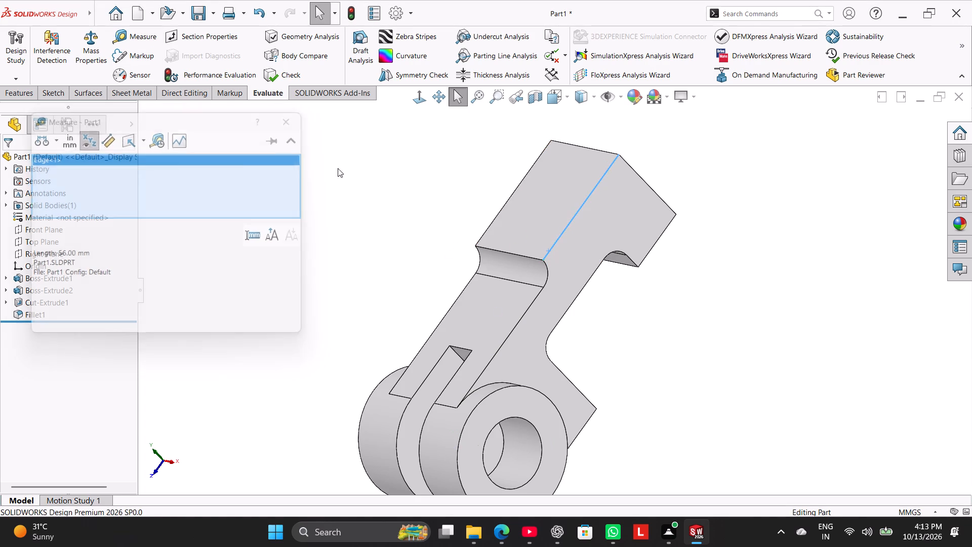
right_click(383, 214)
click(362, 255)
Edit the first extrusion's profile sketch, set the raised end block's top length to 48 mm and exit the sketch.
right_click(57, 281)
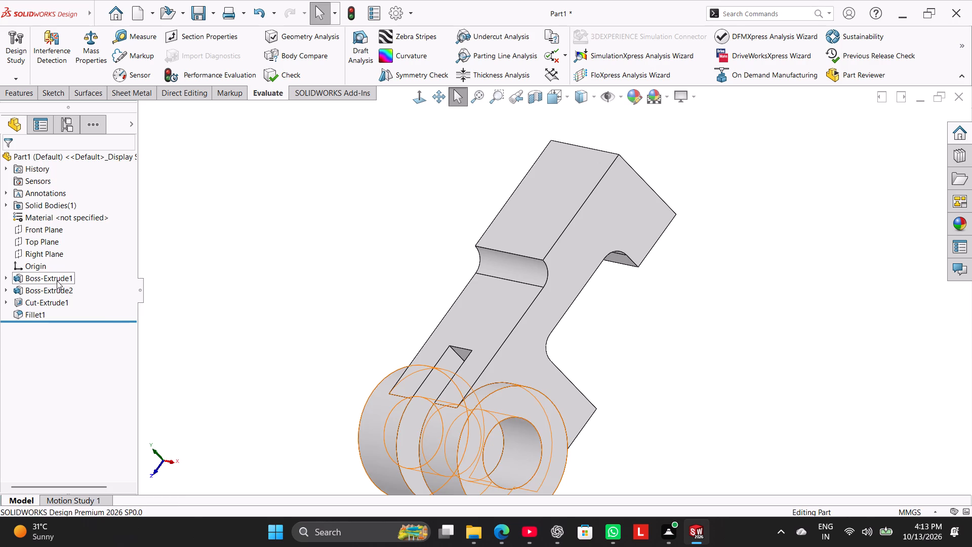
click(83, 253)
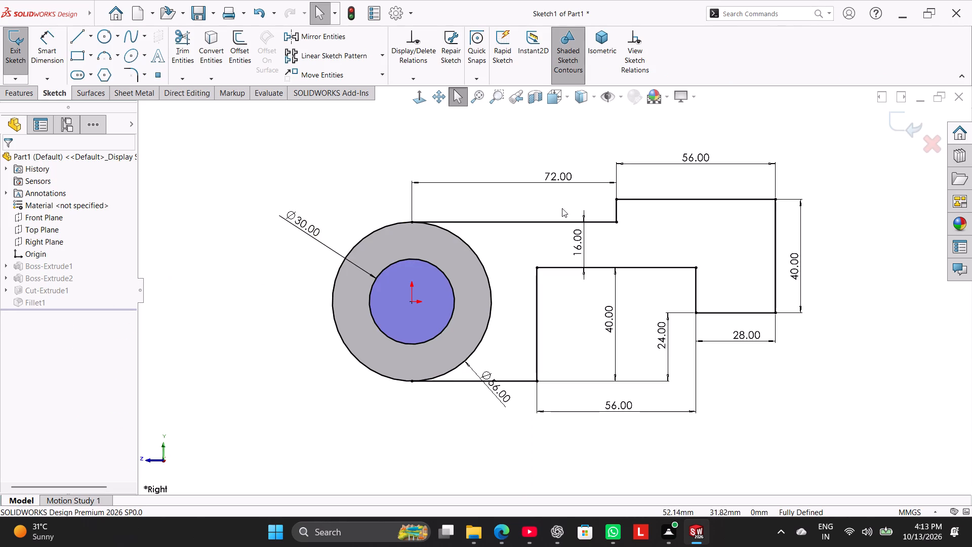
double_click(688, 157)
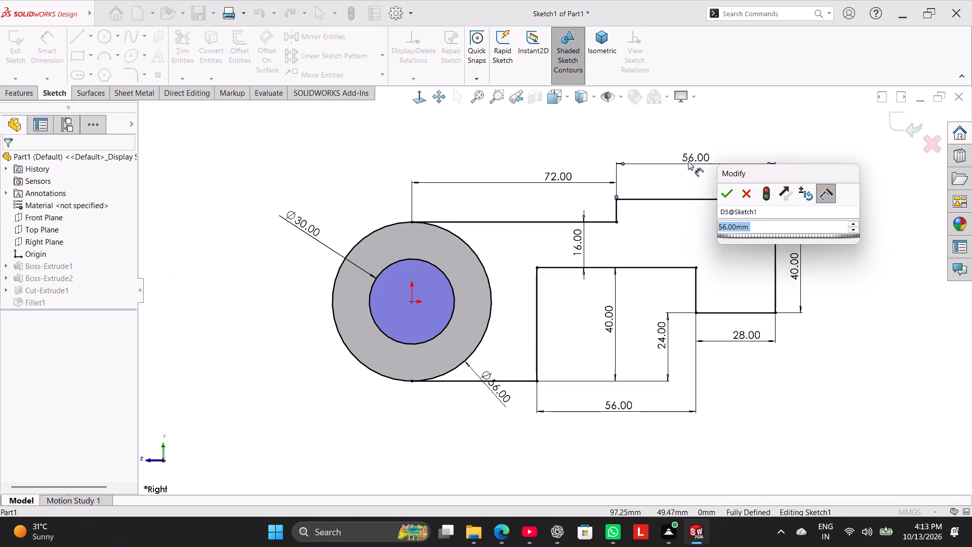
text(56-8)
key(Return)
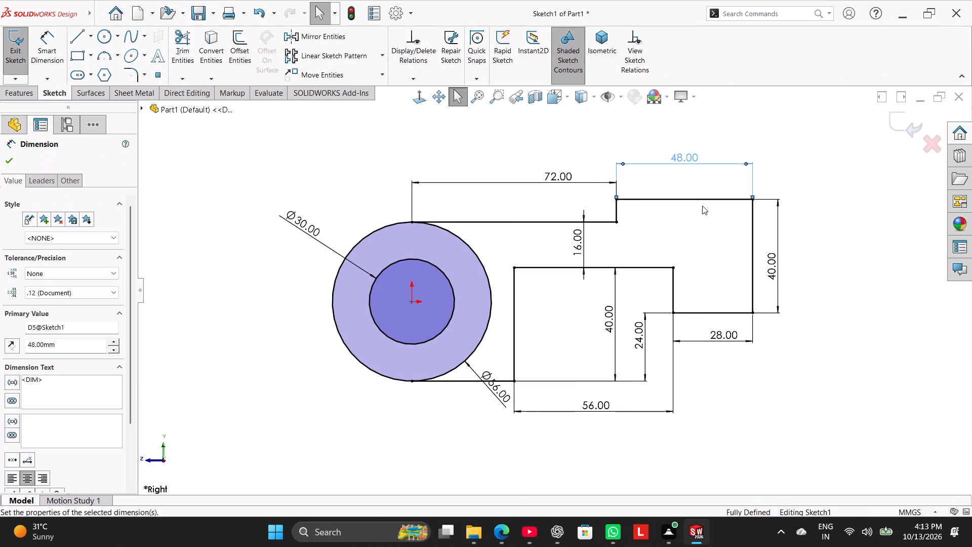
right_click(317, 145)
click(312, 152)
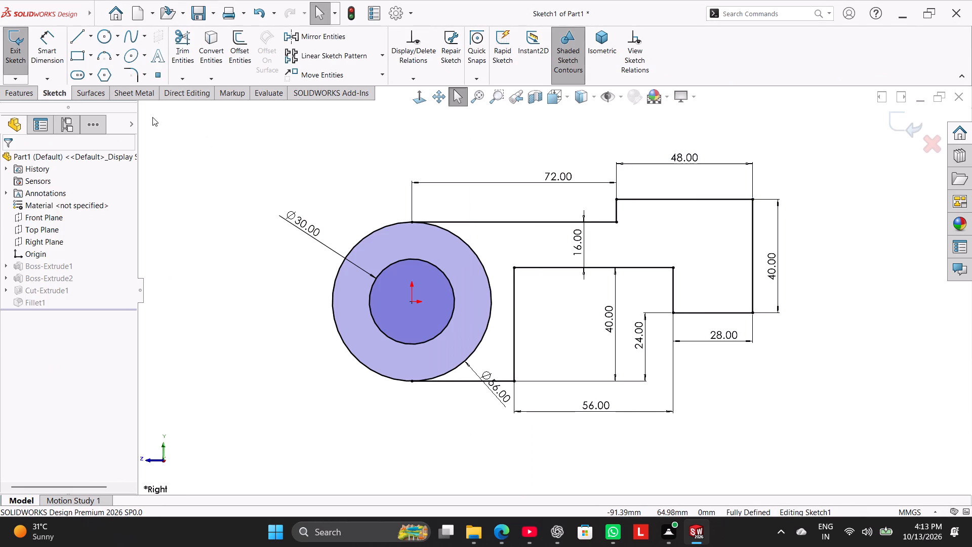
click(15, 59)
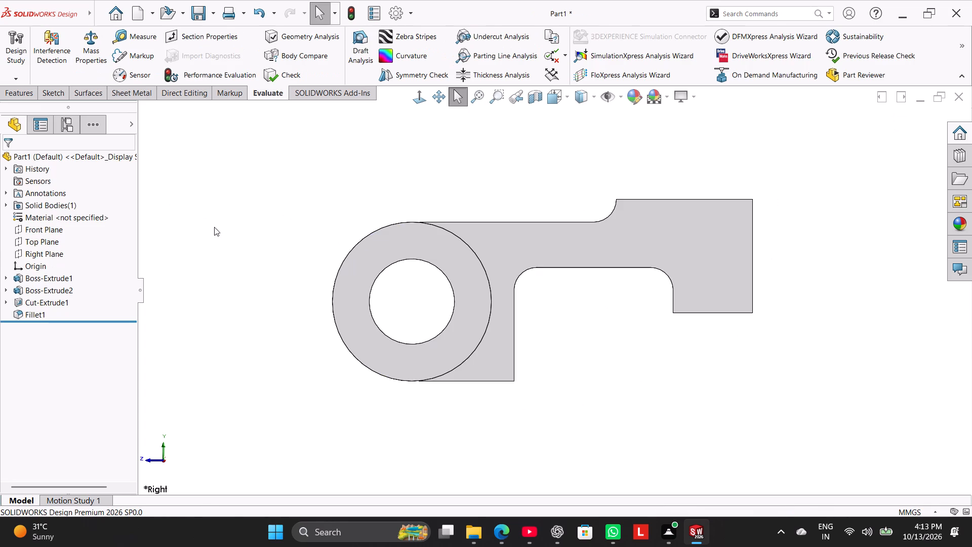
Measure the raised end block's long top edge in isometric view.
right_drag(223, 257, 377, 216)
right_drag(297, 242, 423, 143)
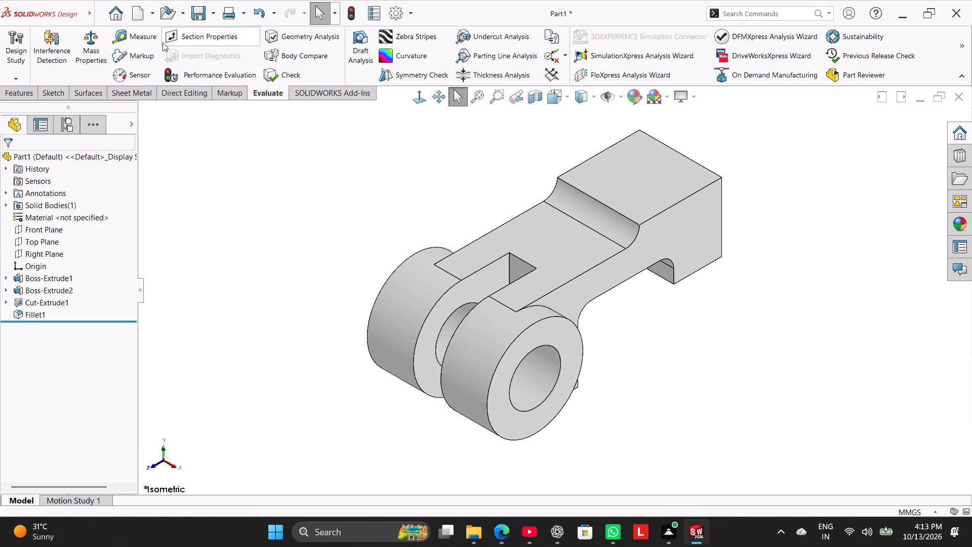
click(152, 34)
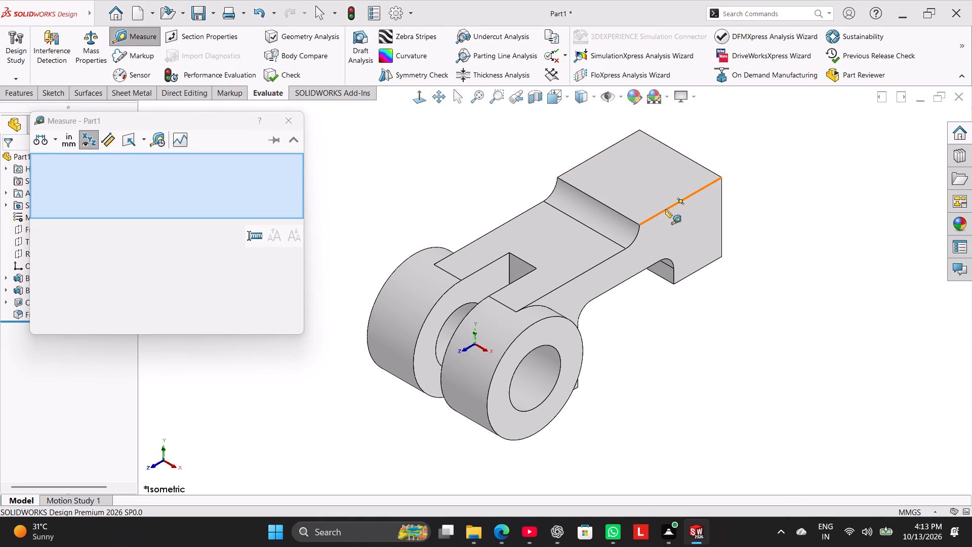
click(666, 209)
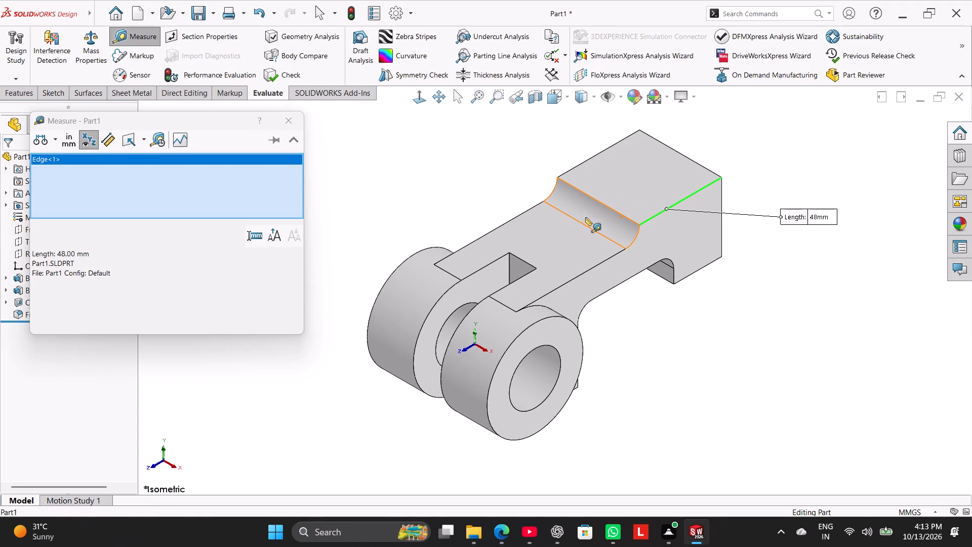
click(299, 126)
click(398, 190)
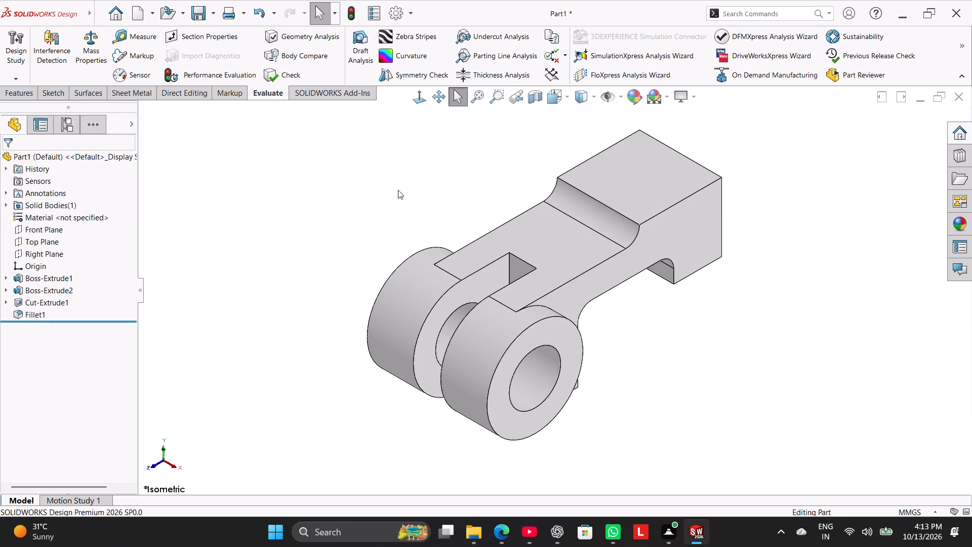
Measure the length of the lower arm section's long top edge, between the hub and the upper fillet.
click(131, 38)
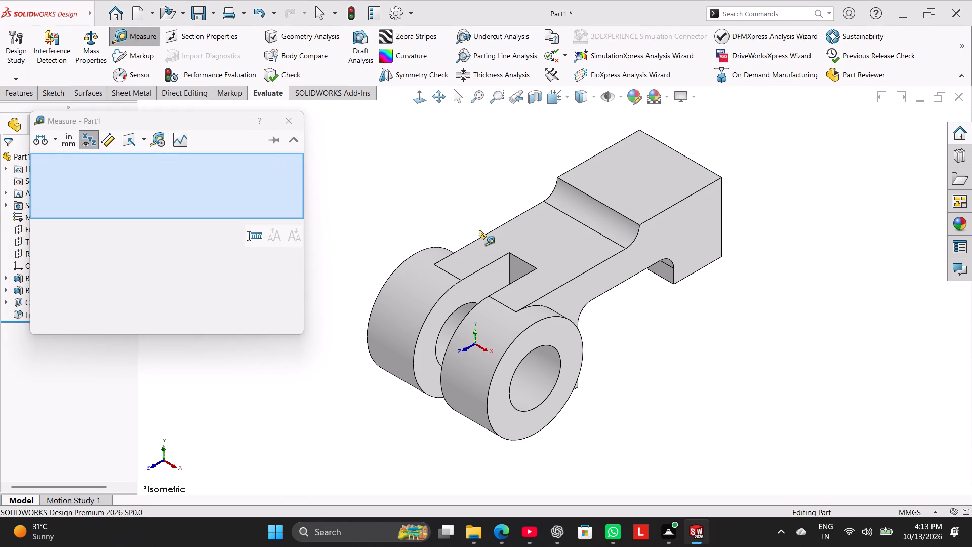
click(505, 222)
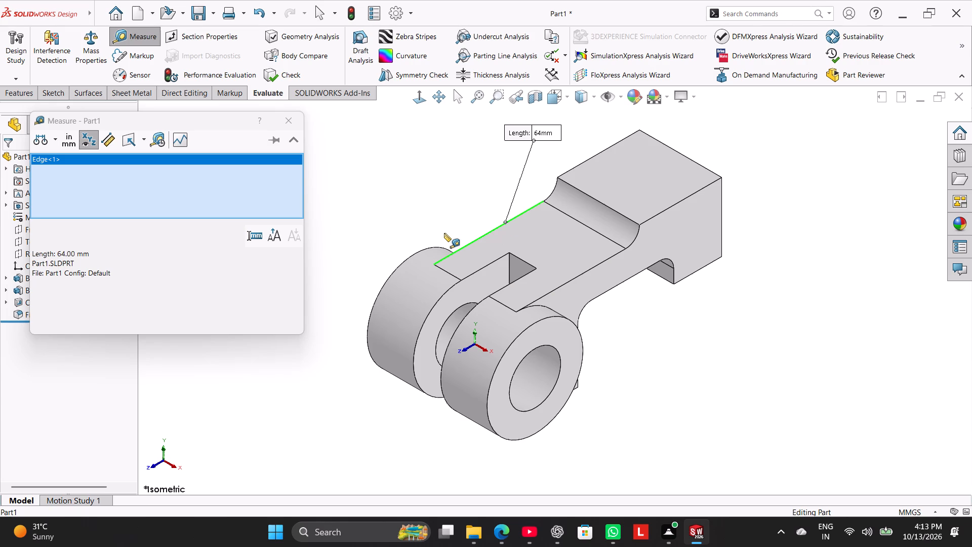
click(295, 130)
Measure the distance between the short hub-side edge beside the slot and the raised end block's far top edge.
click(149, 31)
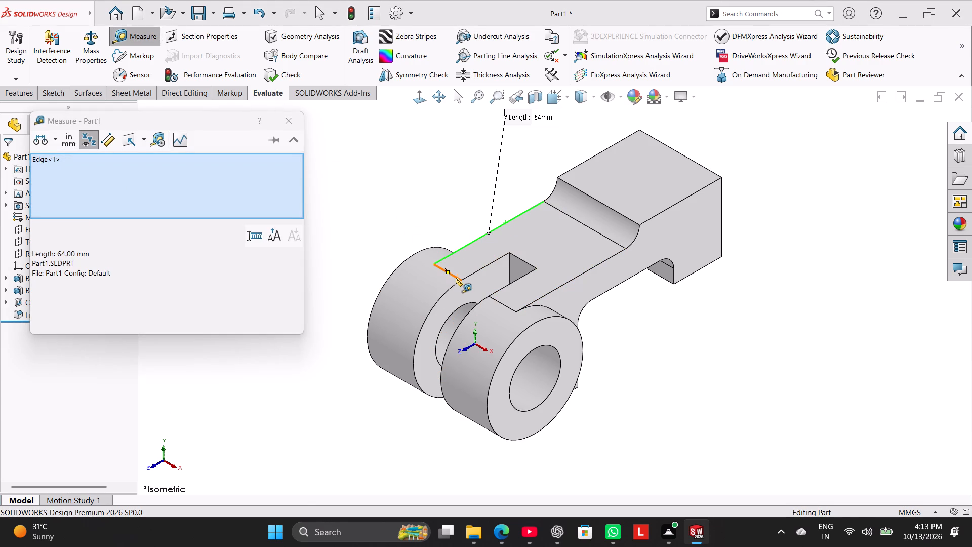
click(456, 278)
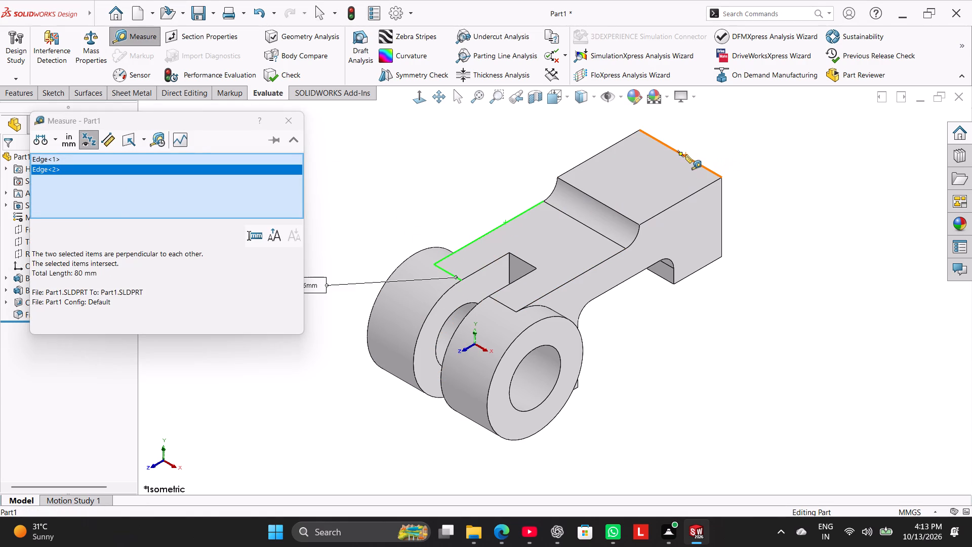
click(684, 154)
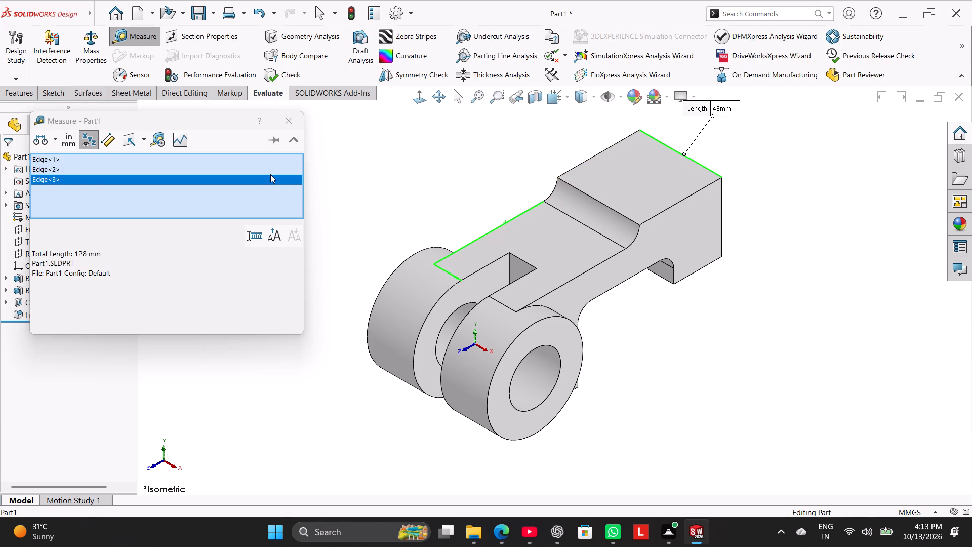
right_click(270, 174)
click(291, 185)
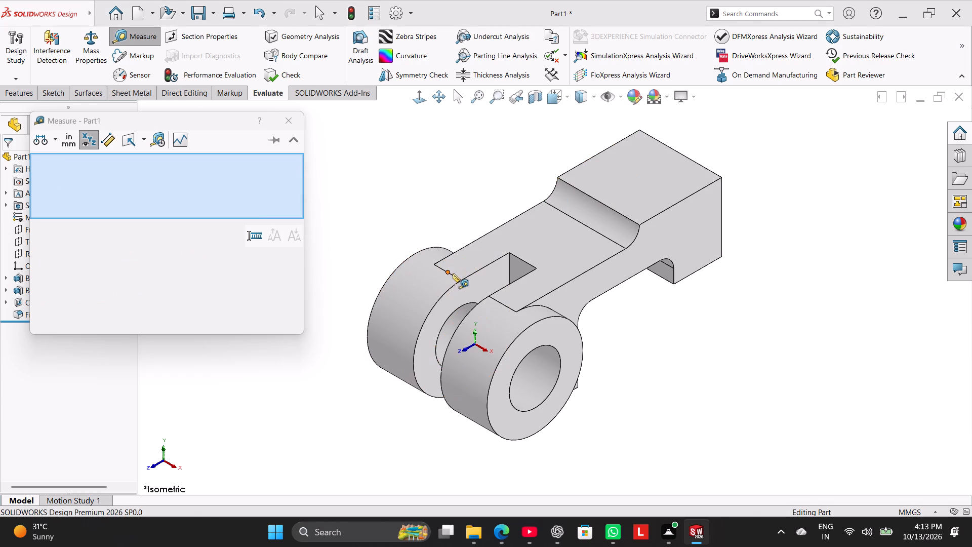
click(454, 275)
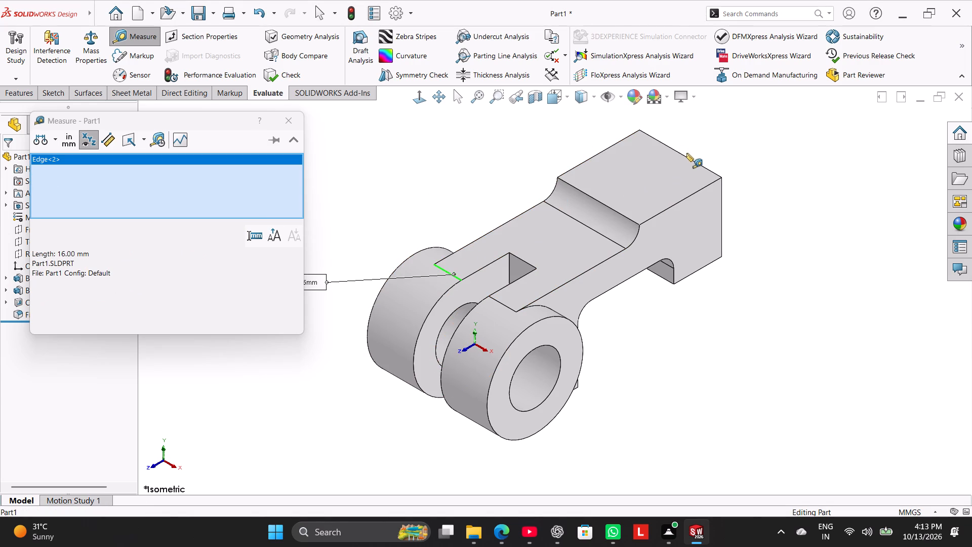
click(690, 159)
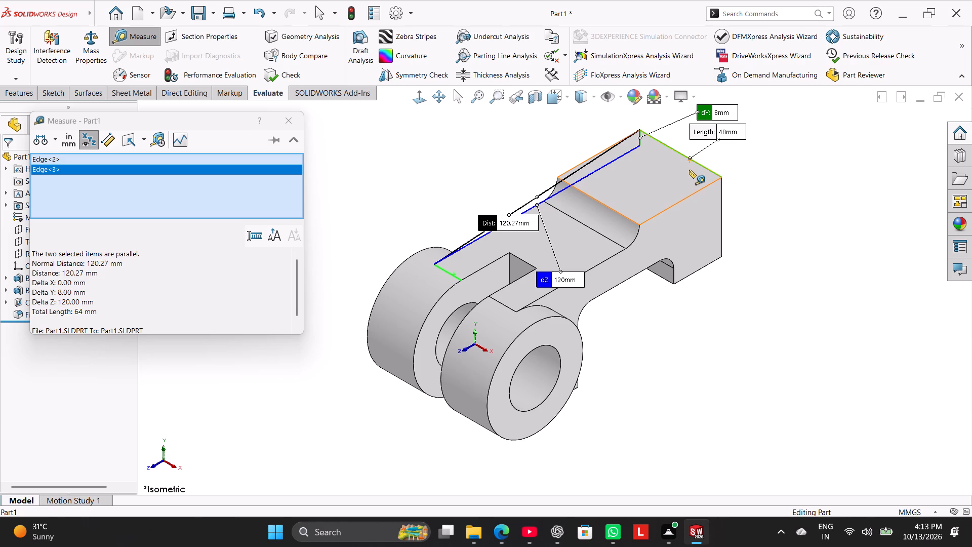
click(286, 124)
click(352, 200)
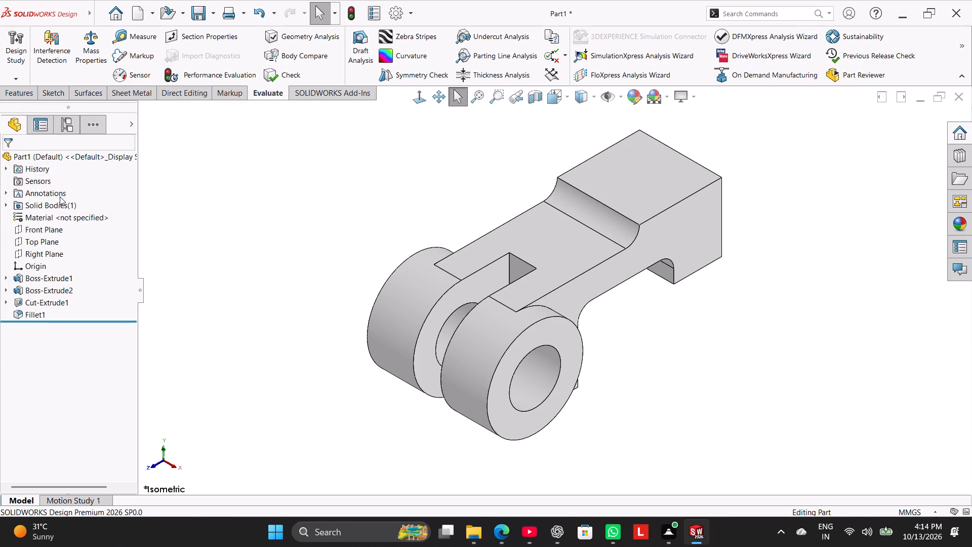
In the first extrusion's sketch, set the horizontal distance from the hub centre to the arm's upper step to 80 mm and exit the sketch.
right_click(52, 282)
click(85, 246)
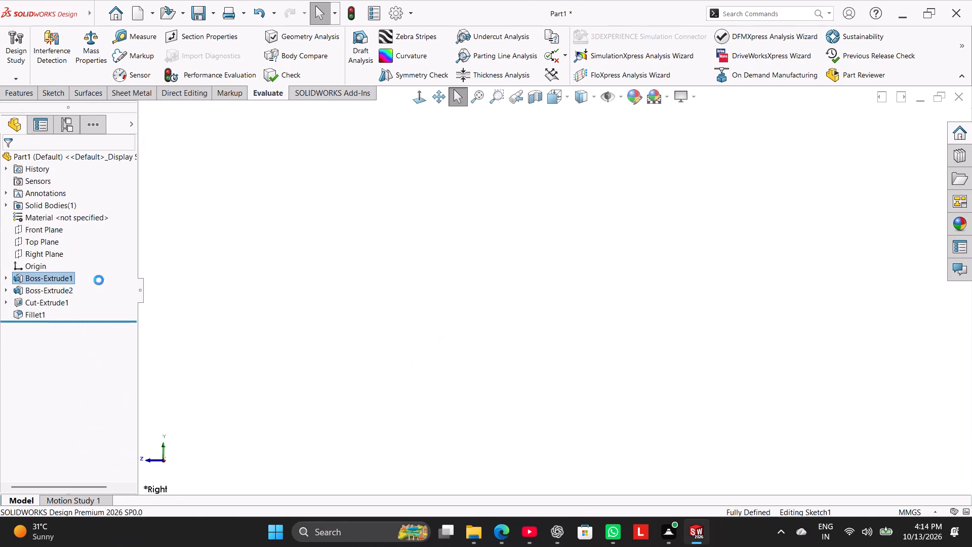
double_click(562, 173)
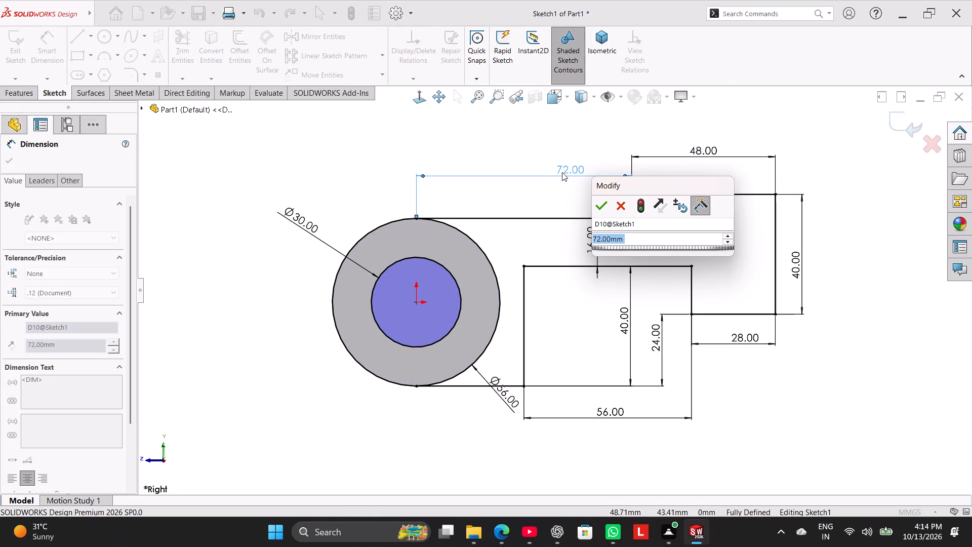
text(80)
key(Return)
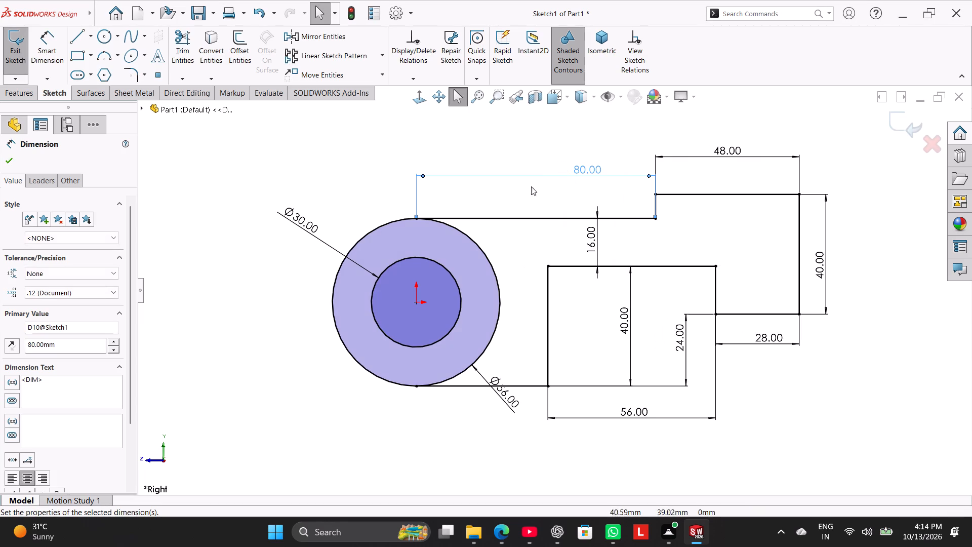
click(14, 59)
Measure the distance between the short hub-side edge beside the slot and the upper fillet's lower edge, and clear the selection.
right_drag(219, 264, 373, 215)
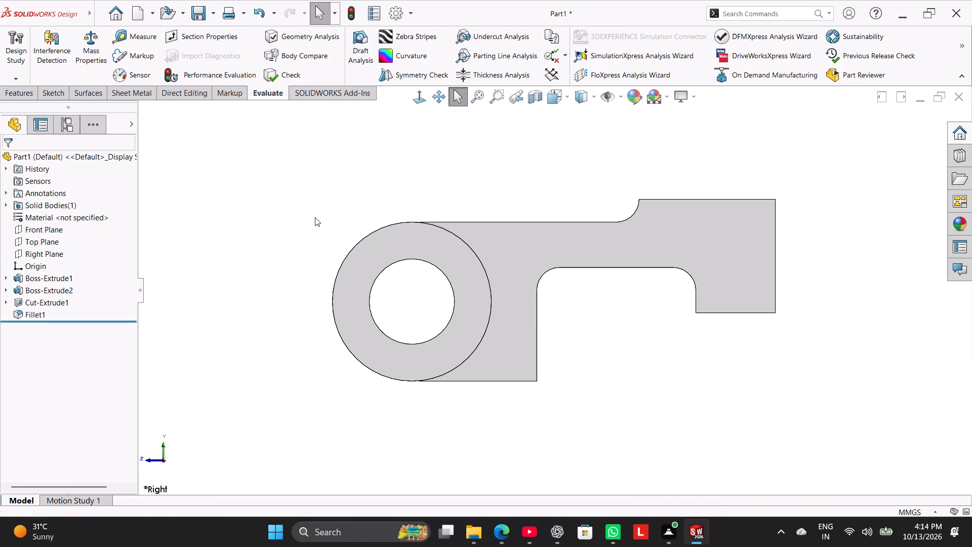
right_drag(314, 216, 424, 136)
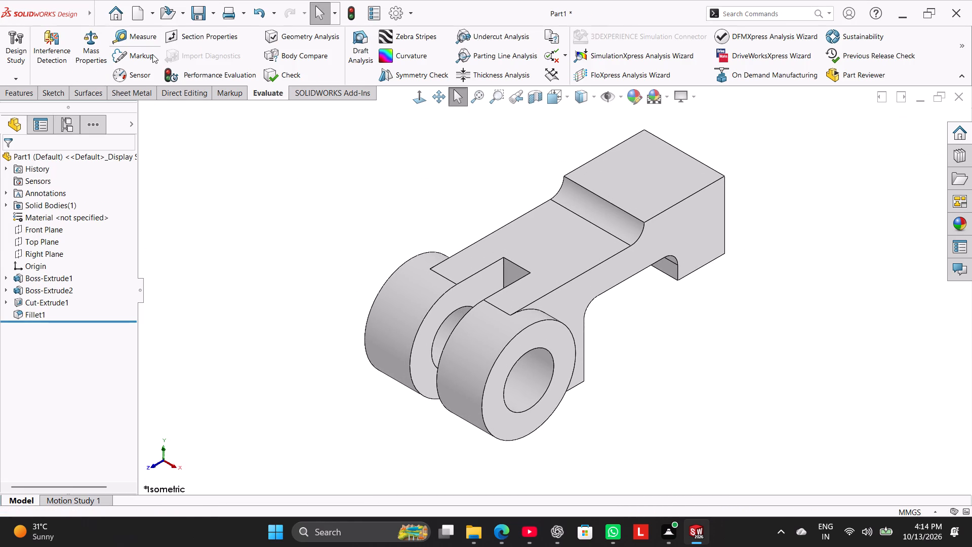
click(146, 42)
click(442, 277)
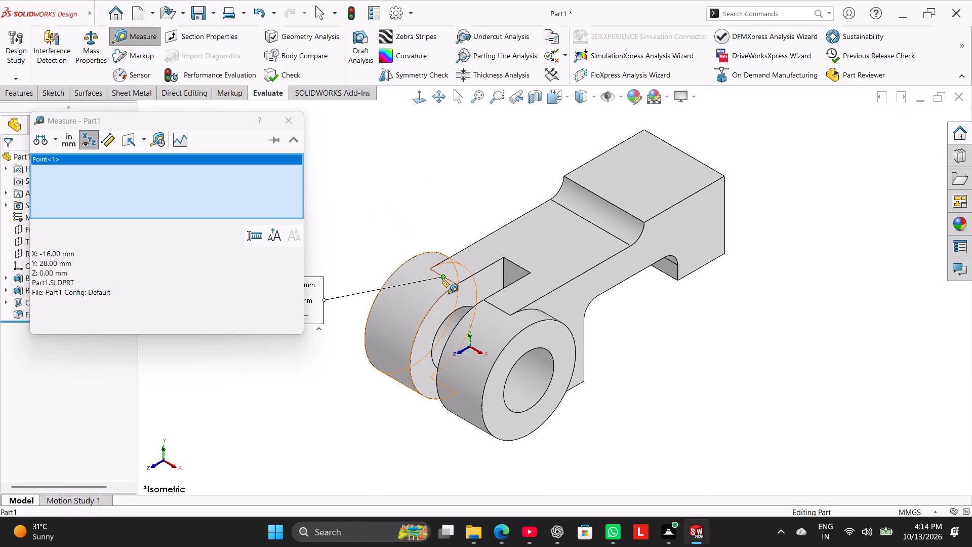
right_click(264, 188)
click(282, 195)
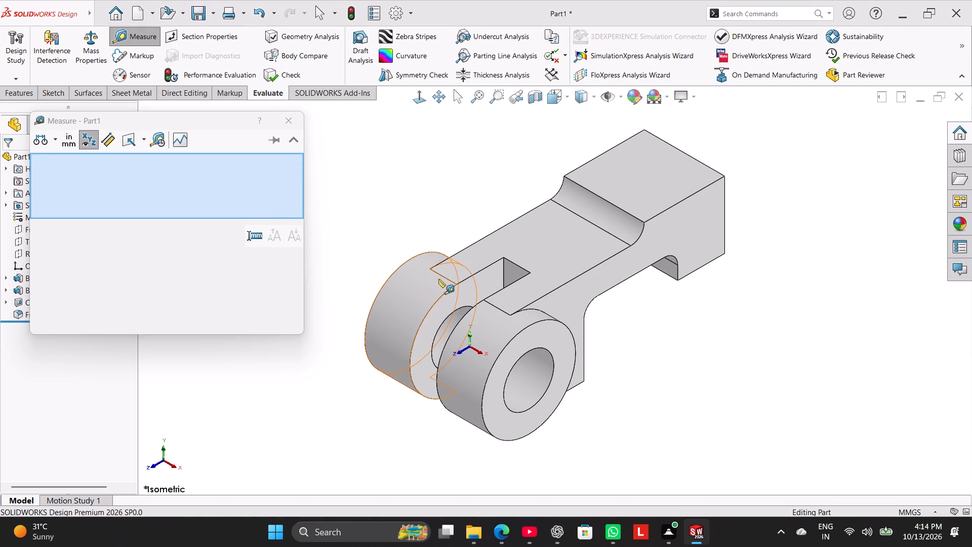
click(435, 273)
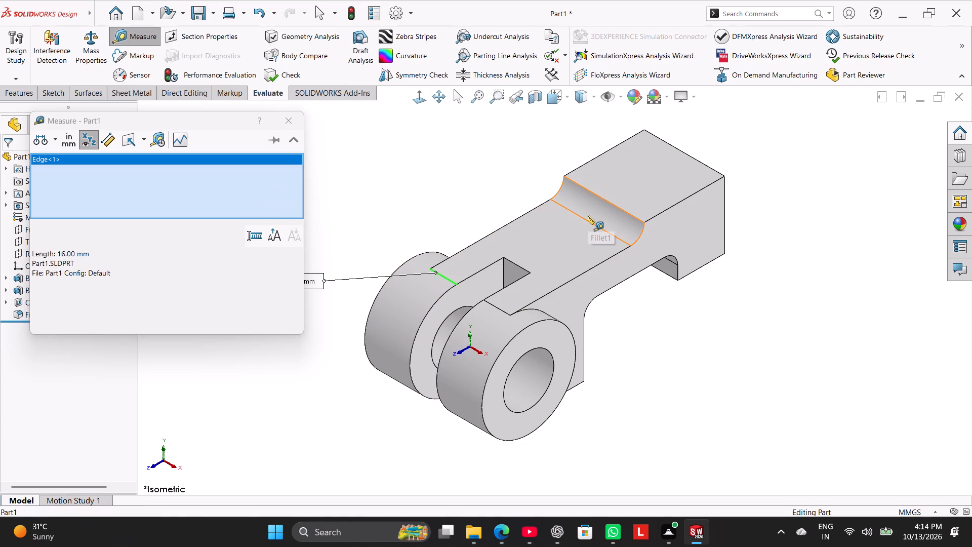
click(579, 216)
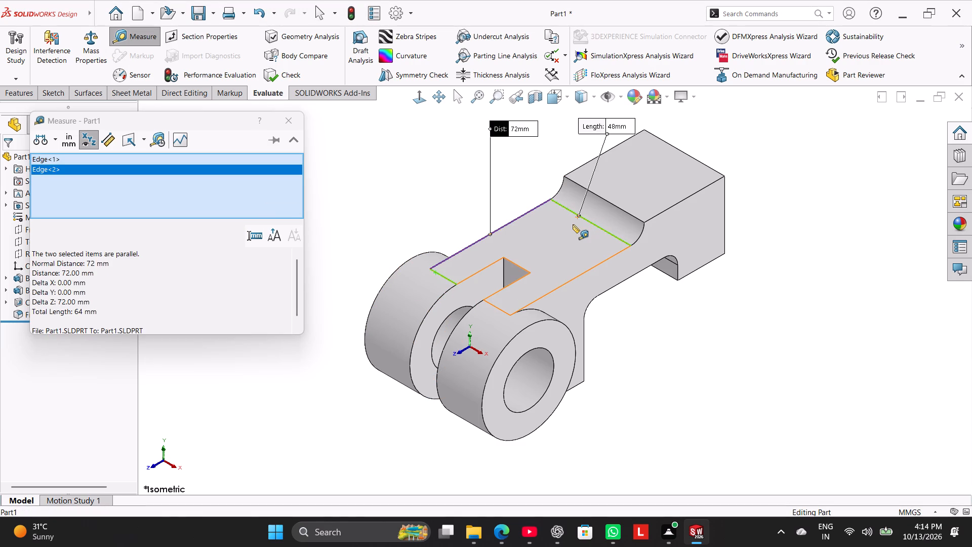
right_click(215, 187)
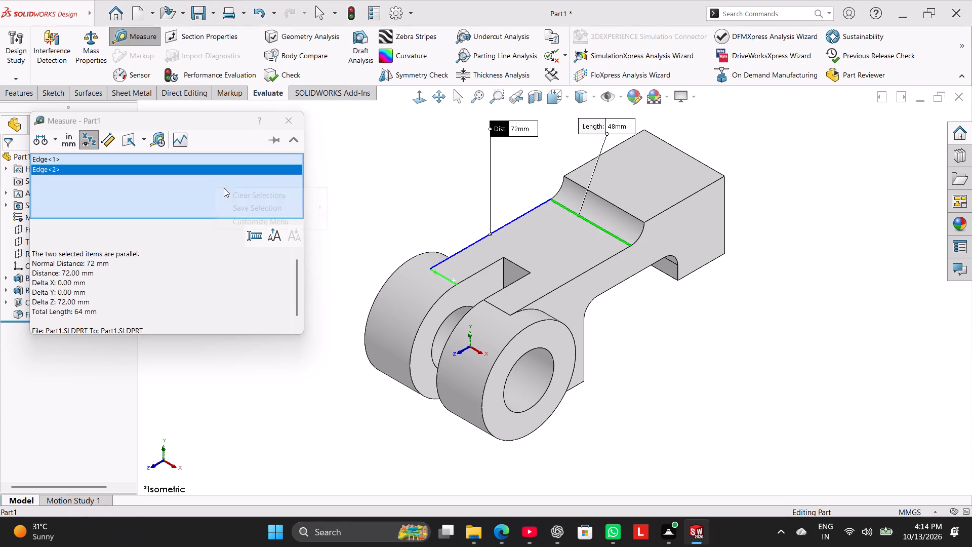
click(247, 195)
click(252, 185)
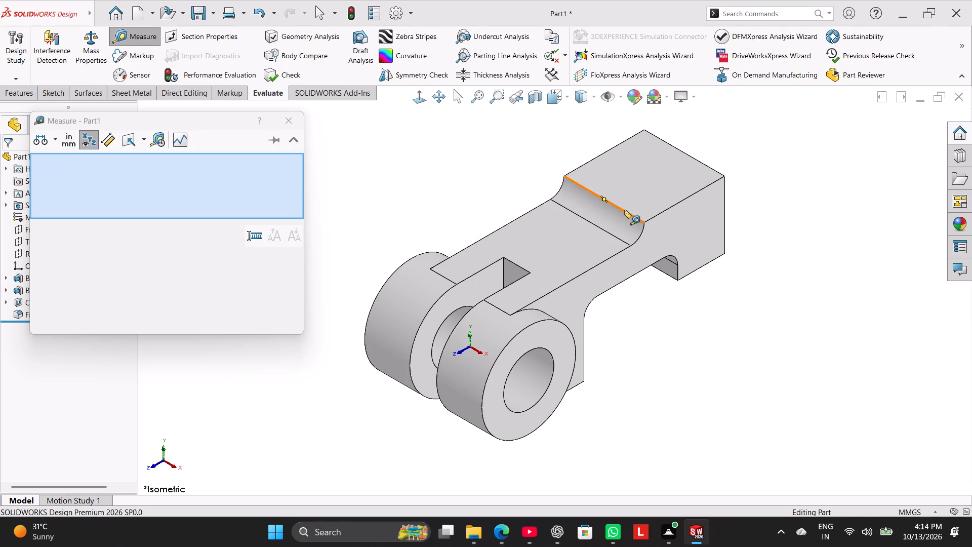
Measure the distance between the upper fillet's lower edge and the raised end block's far top edge, and clear the selection.
click(626, 243)
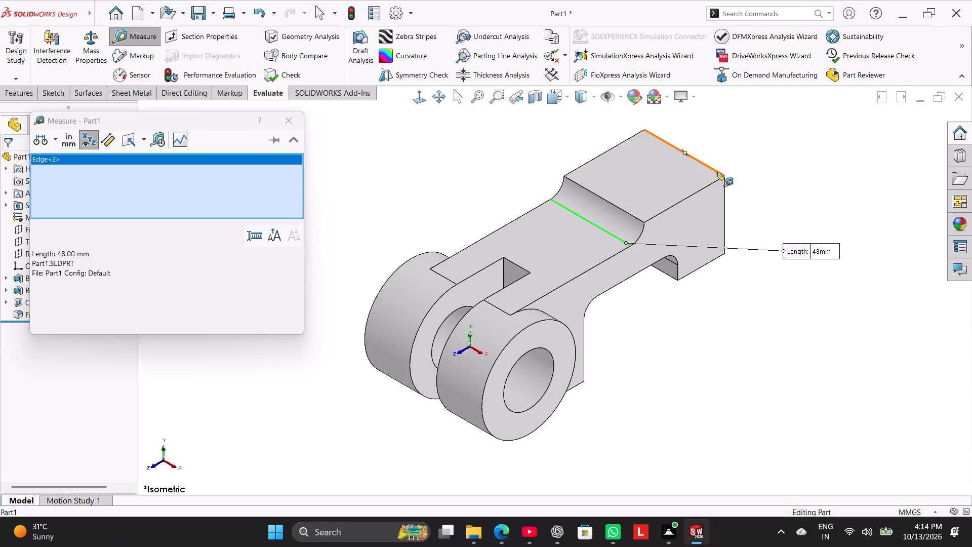
click(718, 172)
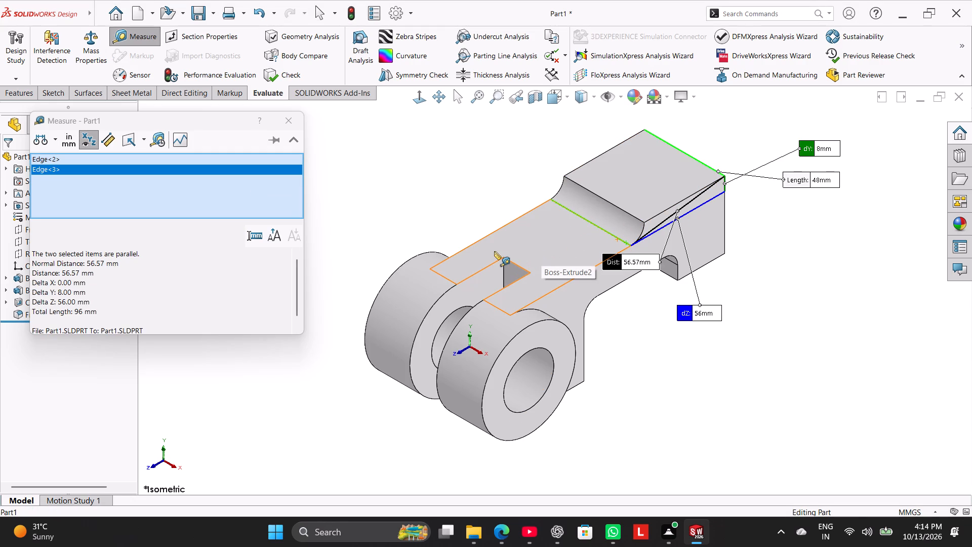
click(290, 115)
right_drag(292, 277, 327, 267)
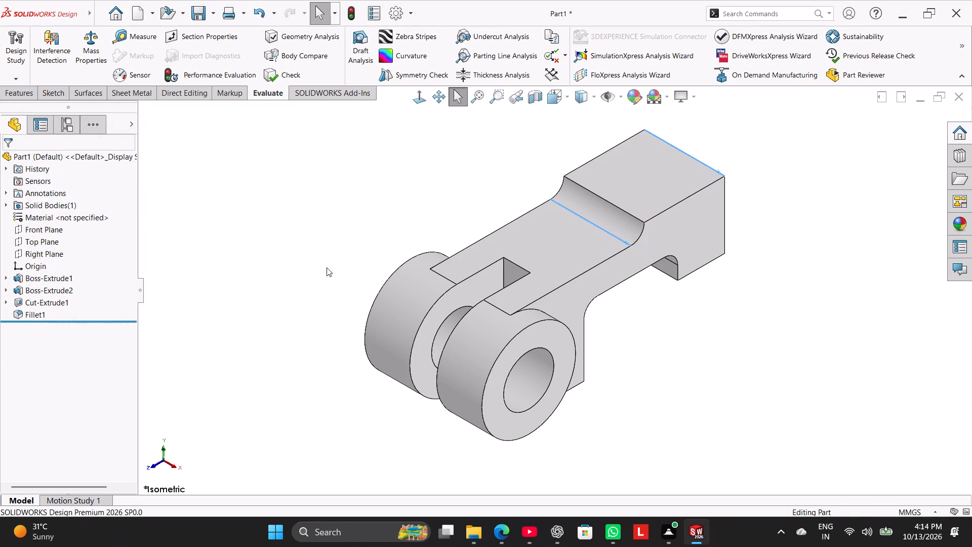
right_drag(327, 267, 556, 179)
right_drag(357, 277, 538, 163)
click(321, 269)
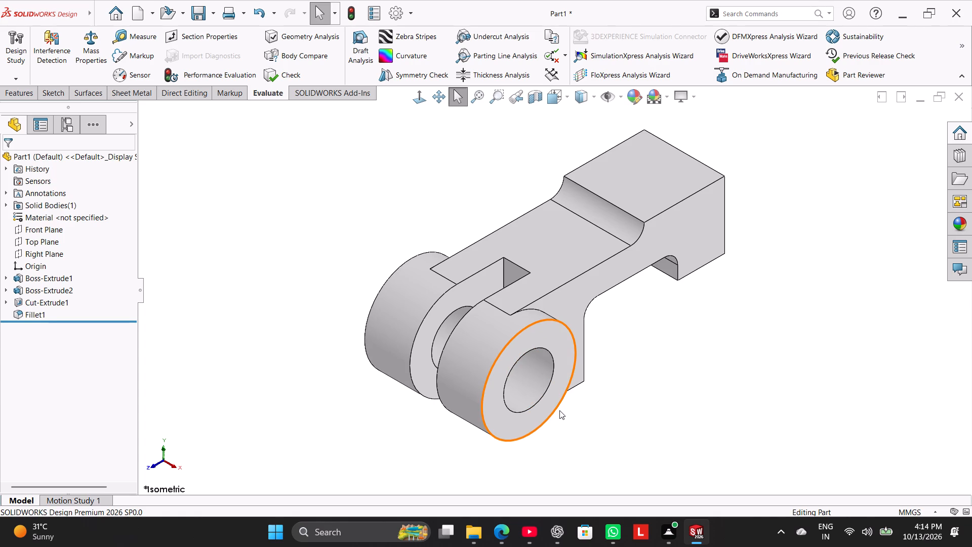
Start a sketch on the raised end block's top face and draw a circle about 26 mm in diameter at the face's centre.
right_click(646, 171)
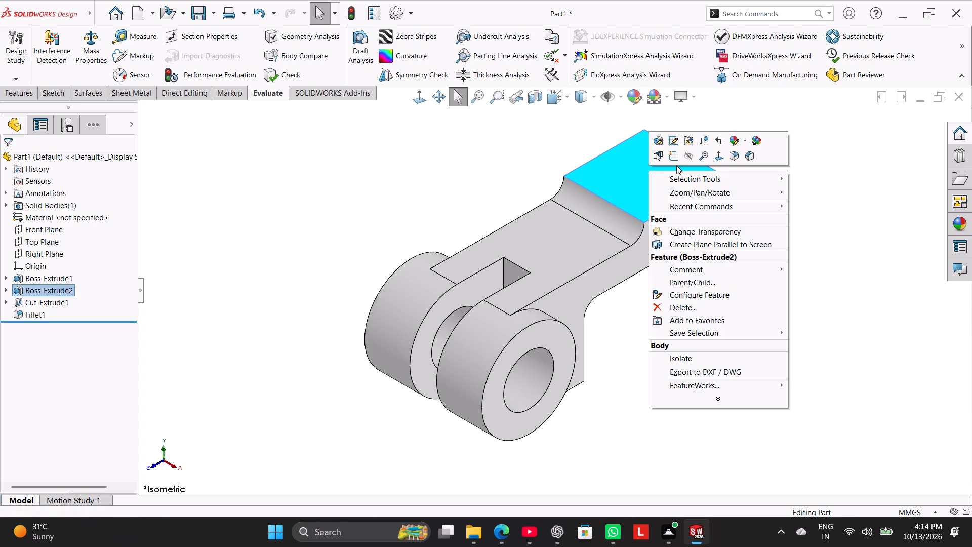
click(676, 163)
click(369, 286)
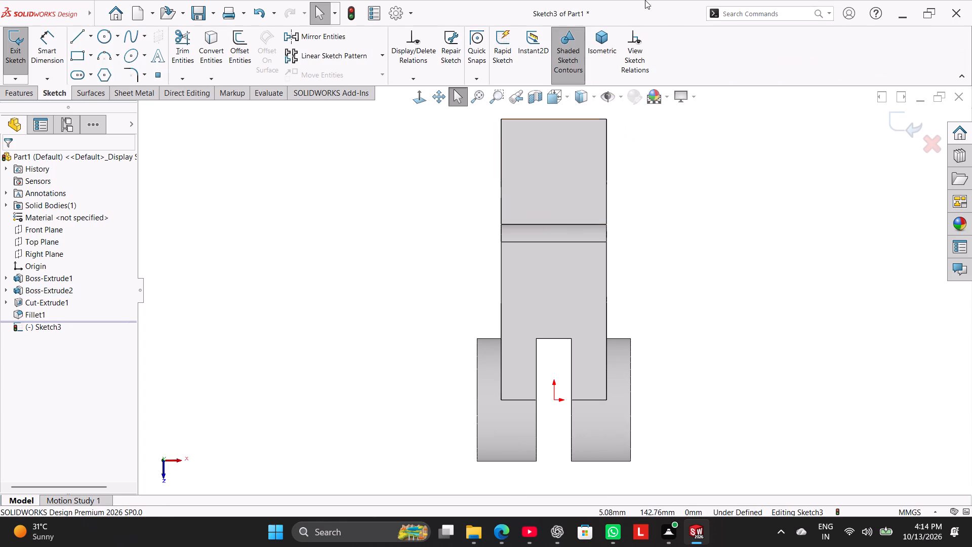
scroll(694, 157, up, 2)
scroll(649, 172, down, 3)
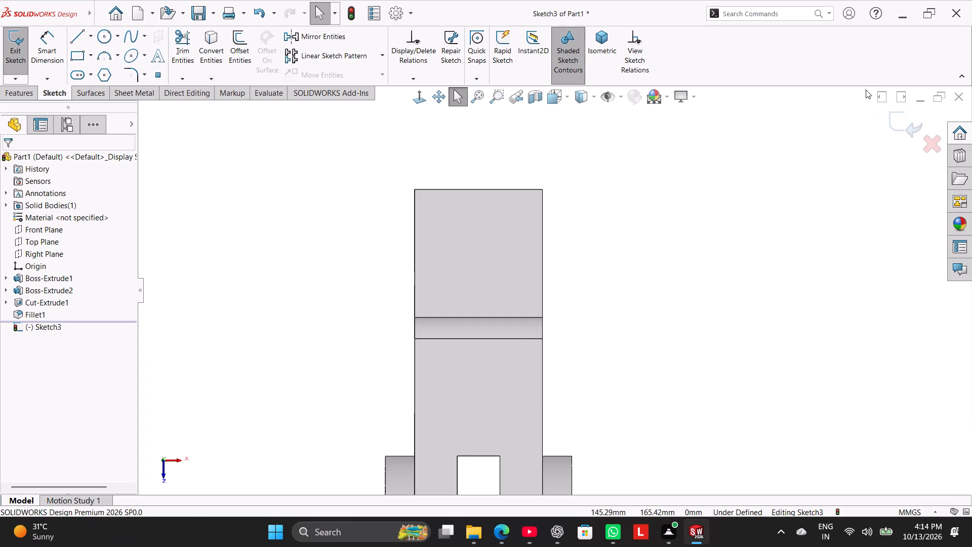
click(101, 32)
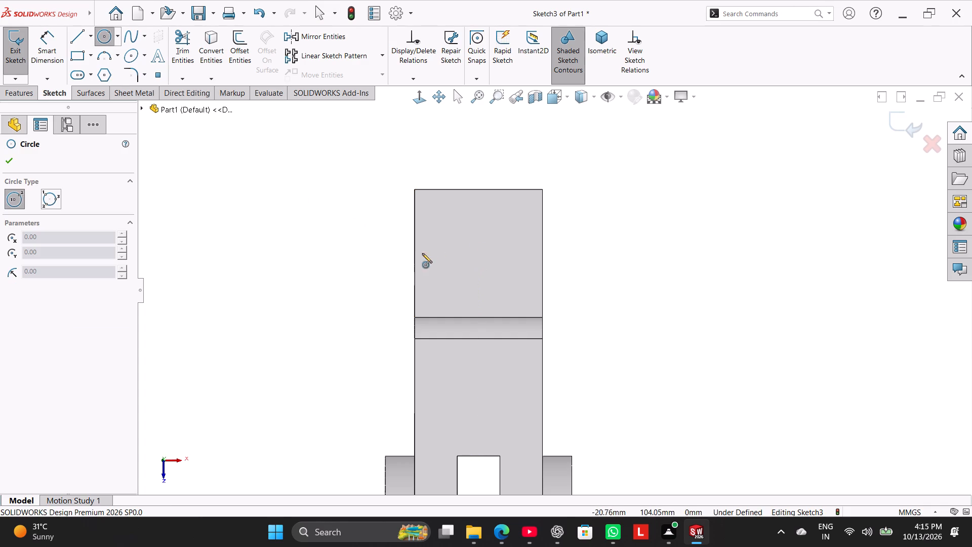
click(478, 254)
click(496, 284)
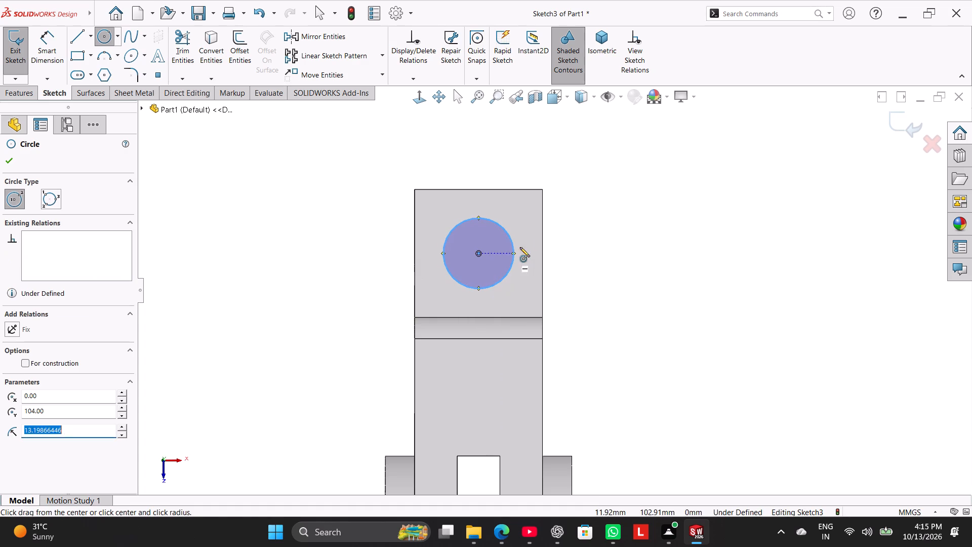
right_click(580, 203)
click(604, 208)
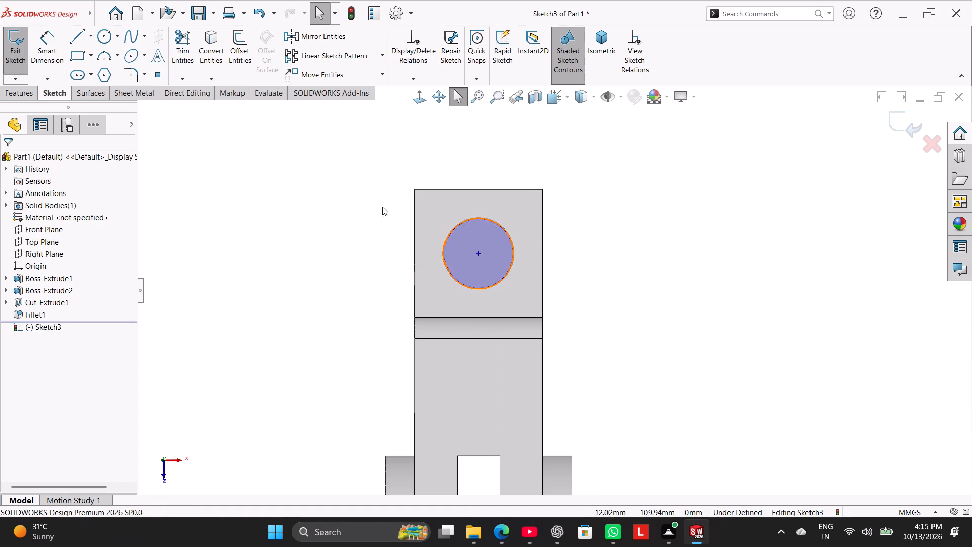
Dimension the circle on the end block's top face to a diameter of 16 mm.
drag(49, 54, 54, 63)
drag(460, 222, 454, 221)
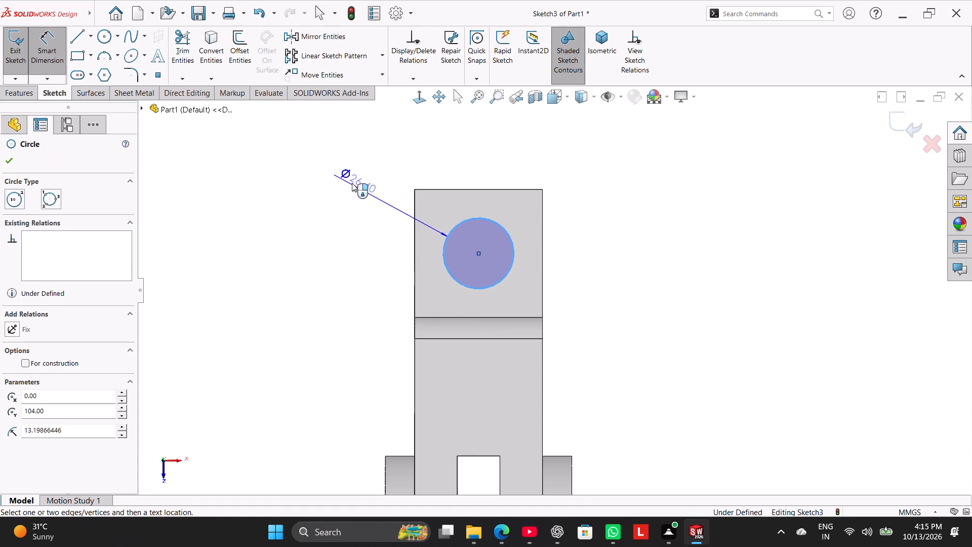
click(352, 183)
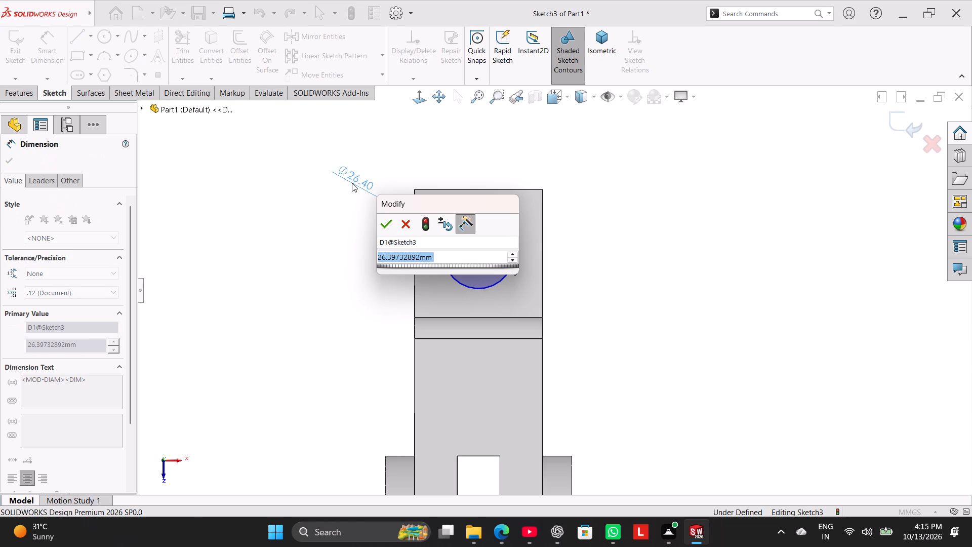
text(16)
key(Return)
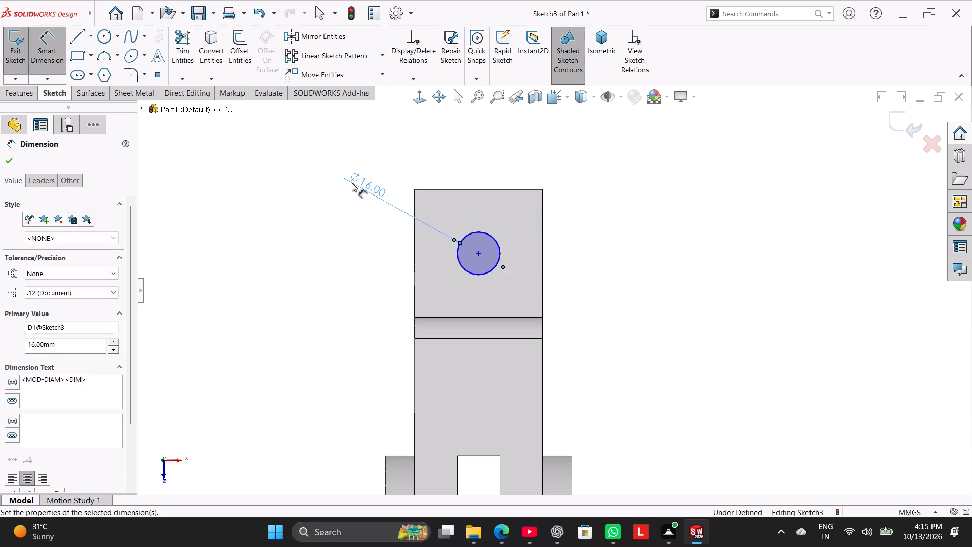
Draw a second circle about 26.5 mm in diameter, concentric with the 16 mm circle.
click(97, 35)
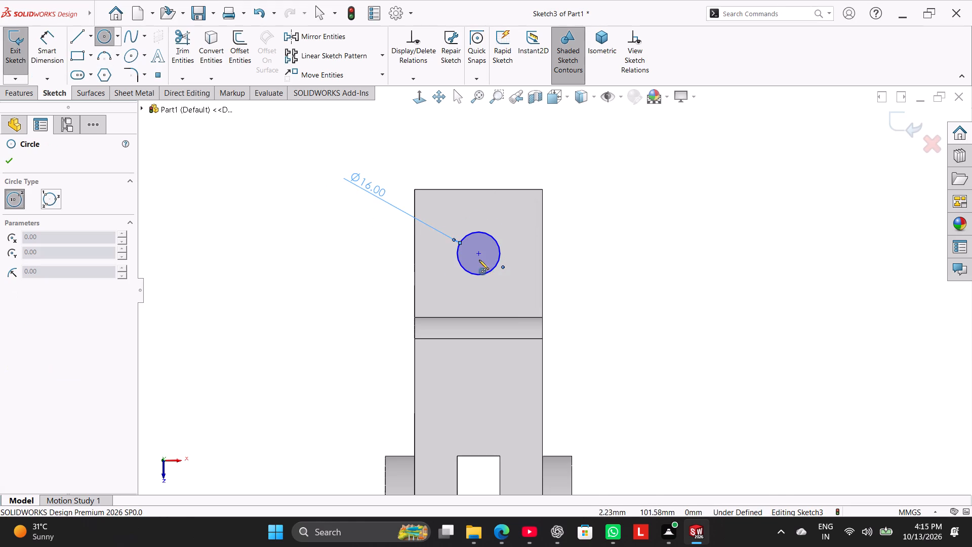
click(479, 255)
click(502, 280)
right_click(743, 187)
right_click(742, 187)
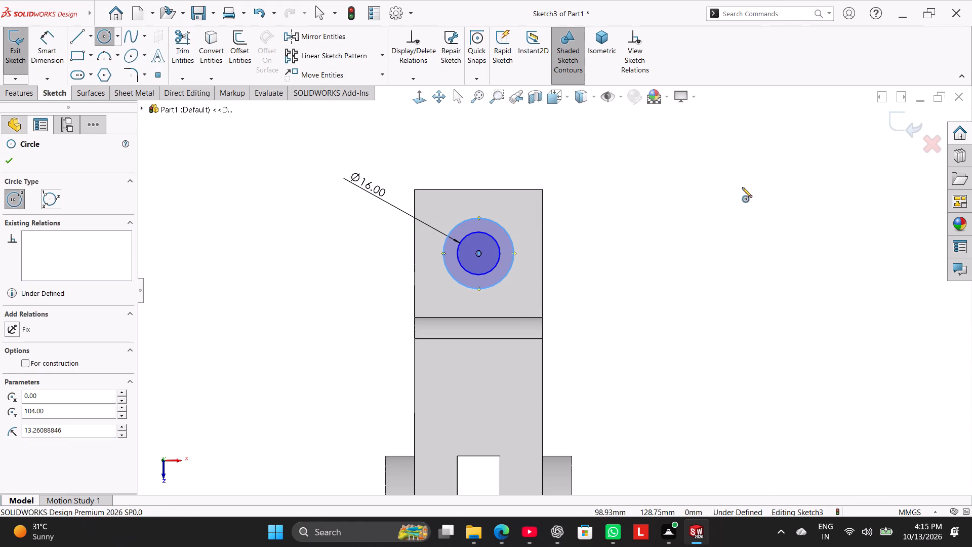
right_drag(702, 208, 743, 191)
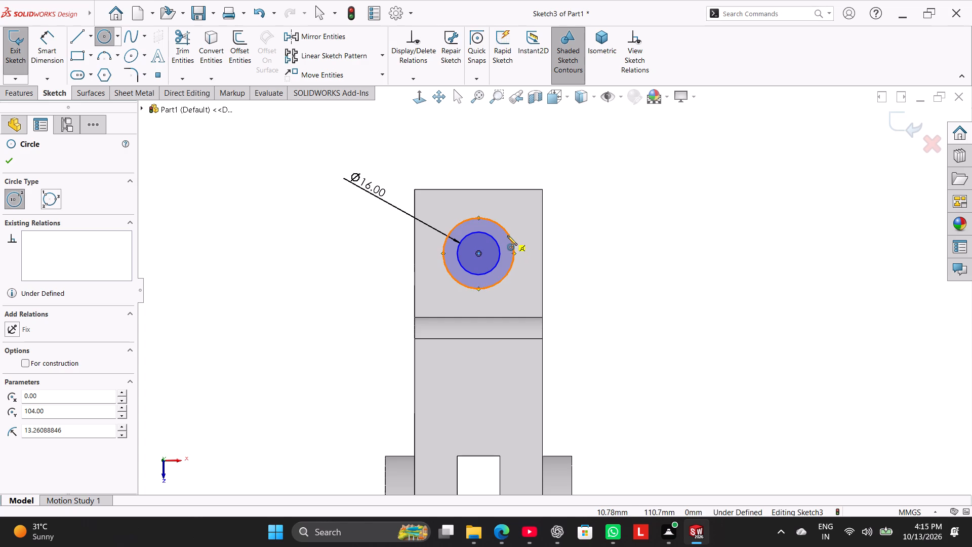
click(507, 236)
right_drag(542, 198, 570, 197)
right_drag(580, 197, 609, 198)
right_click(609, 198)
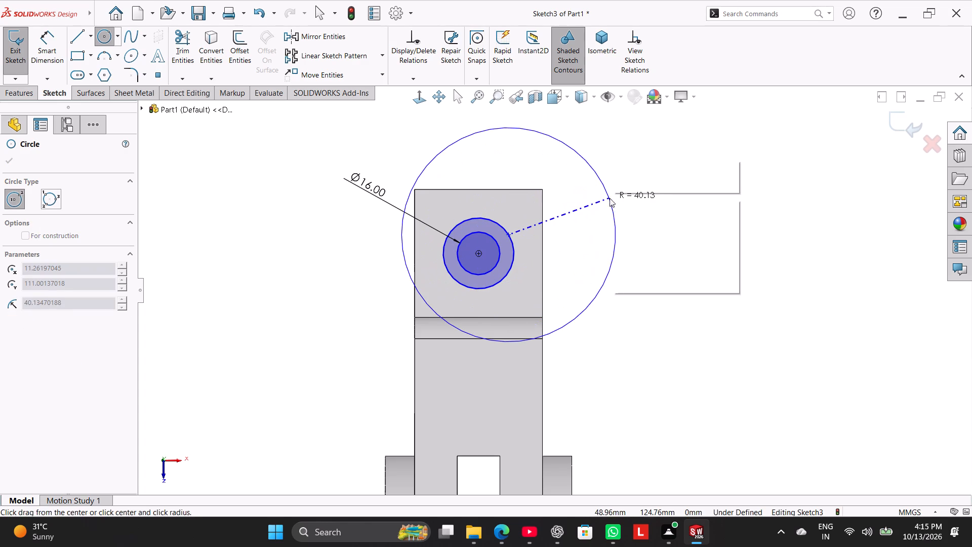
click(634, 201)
Dimension the outer concentric circle to a diameter of 32 mm.
right_drag(621, 200, 741, 189)
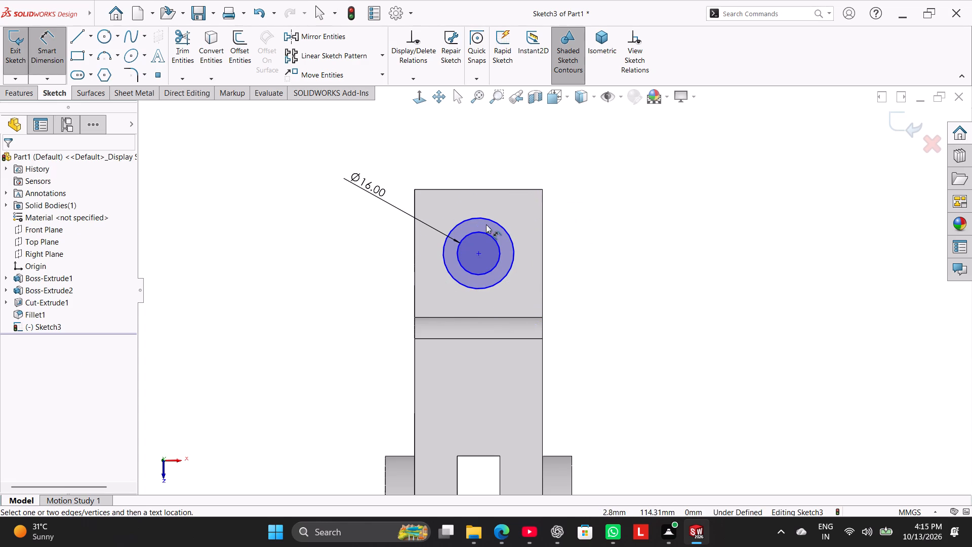
click(486, 219)
click(578, 162)
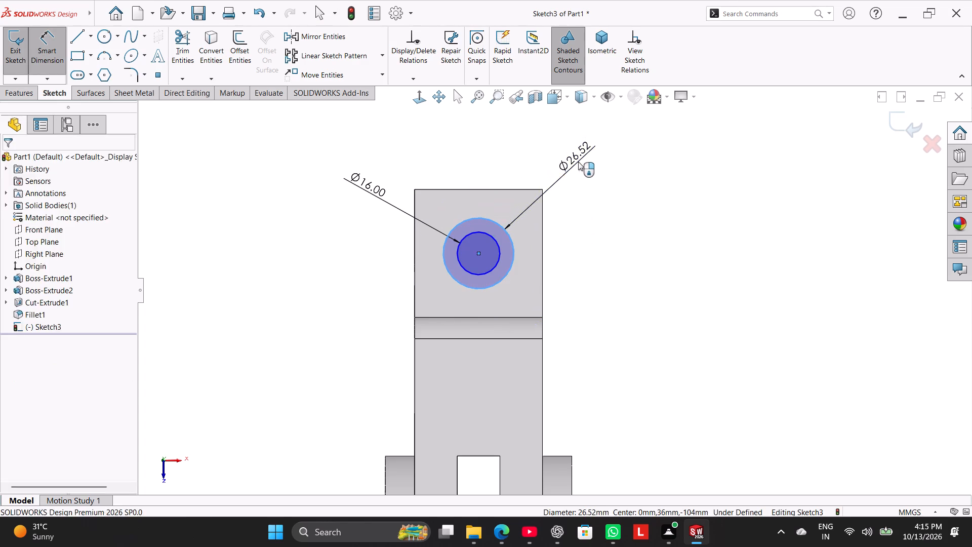
text(32)
key(Return)
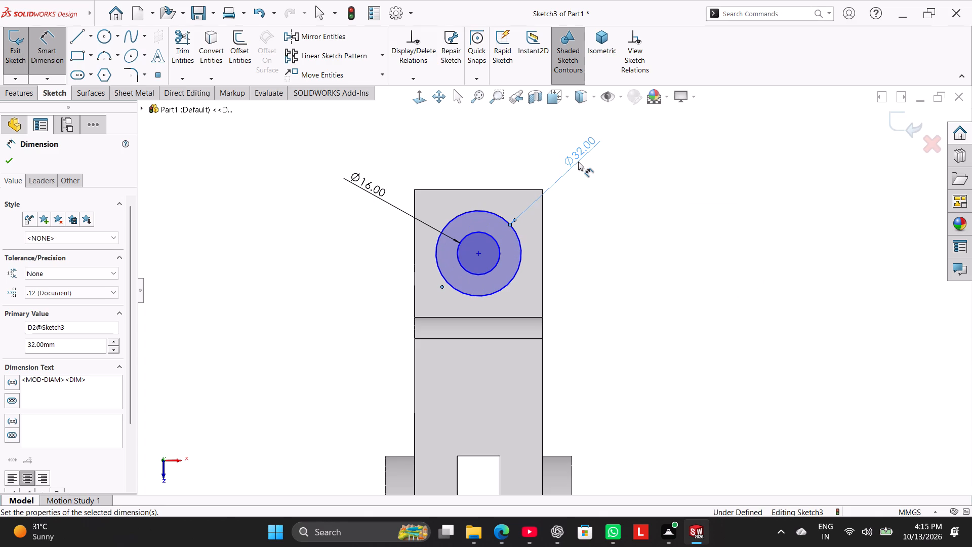
right_click(634, 240)
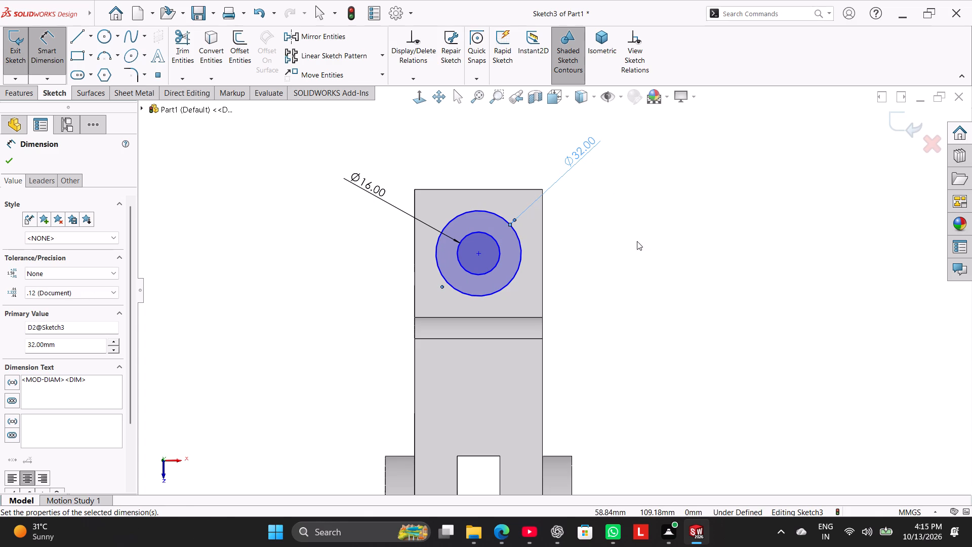
click(668, 277)
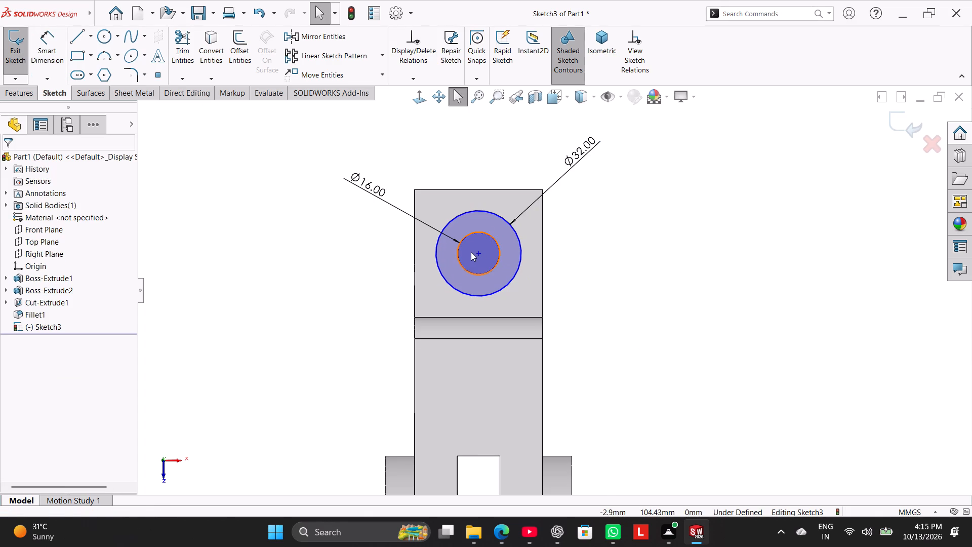
Add a Horizontal relation between the circles' shared centre and the midpoint of the end block's long side edge.
ctrl+click(477, 253)
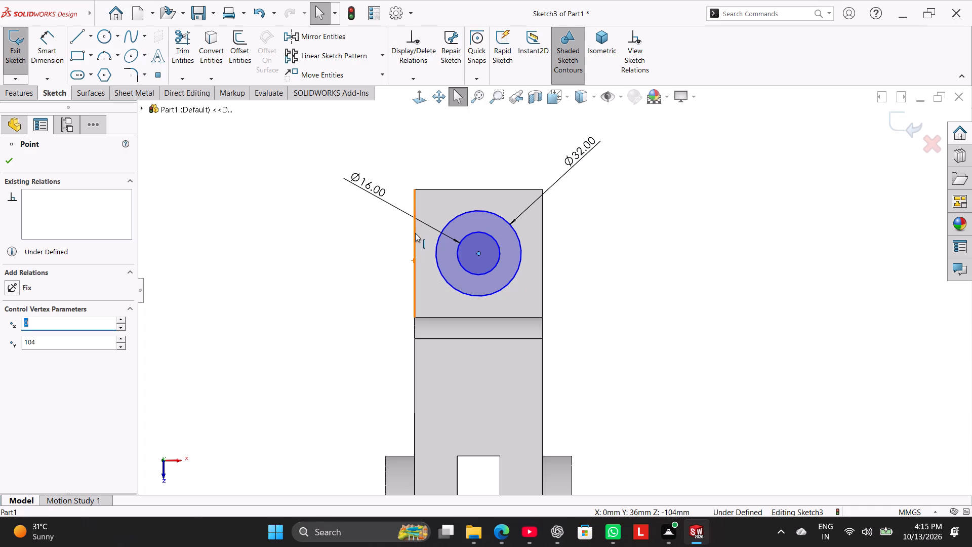
click(336, 275)
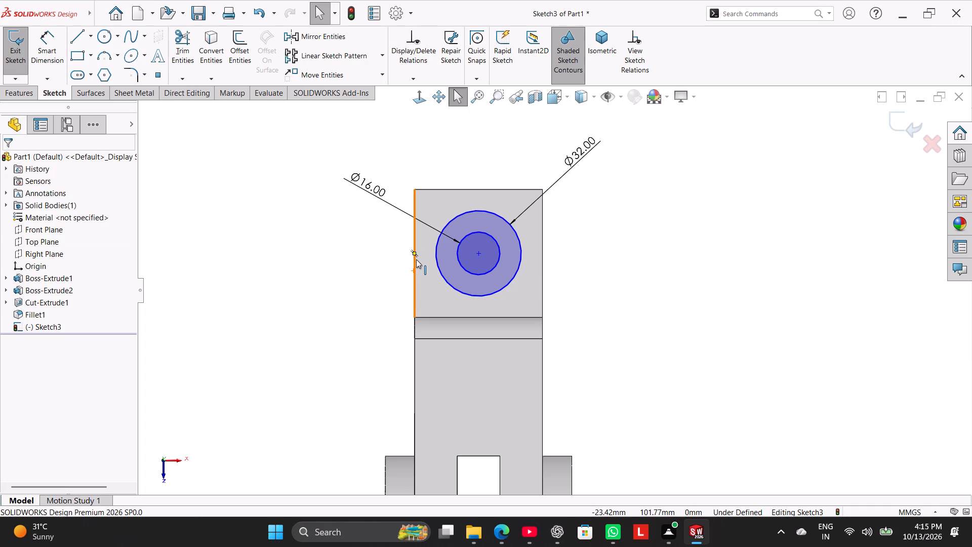
ctrl+click(413, 254)
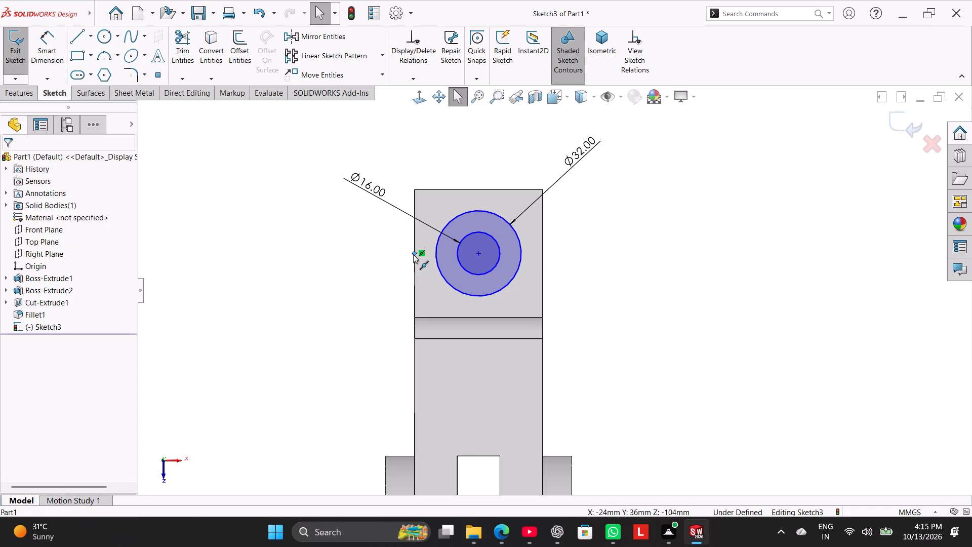
ctrl+click(480, 253)
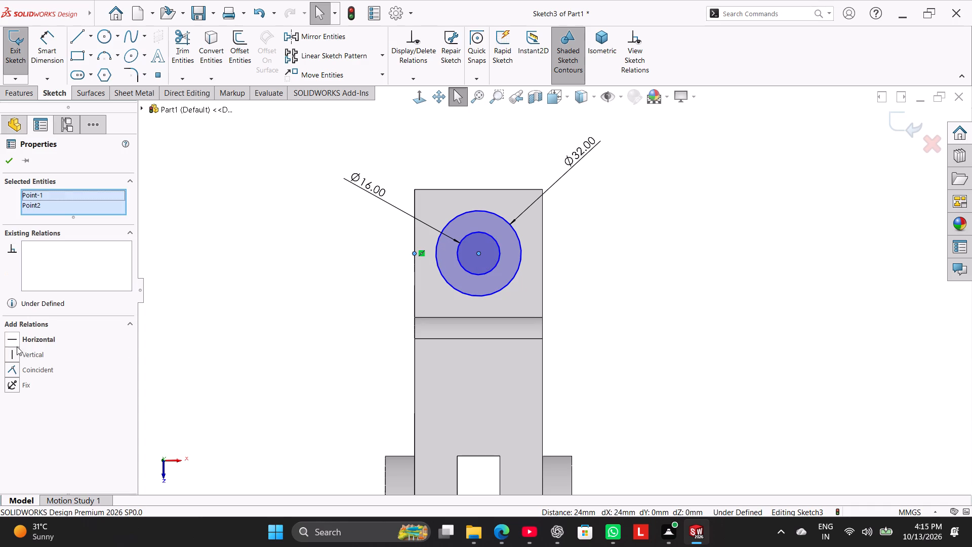
click(31, 335)
click(231, 297)
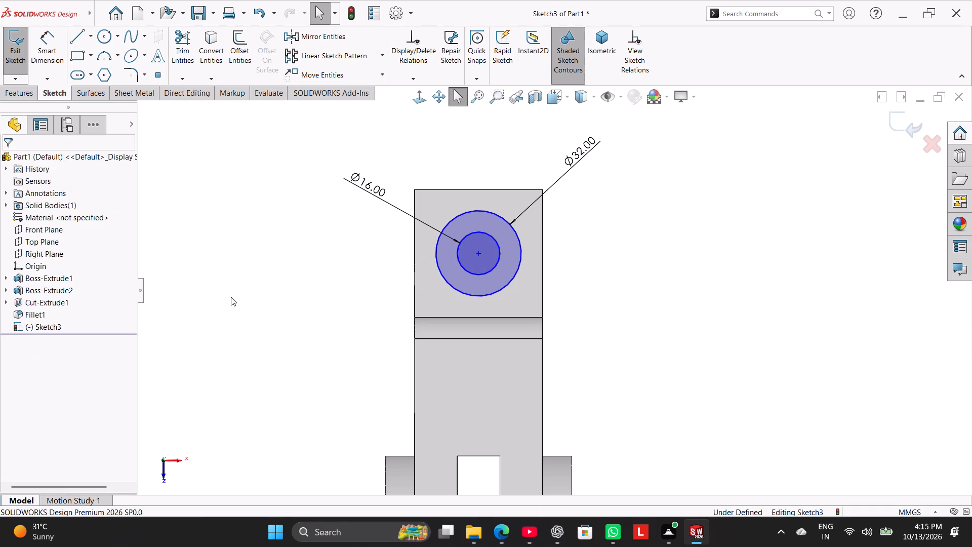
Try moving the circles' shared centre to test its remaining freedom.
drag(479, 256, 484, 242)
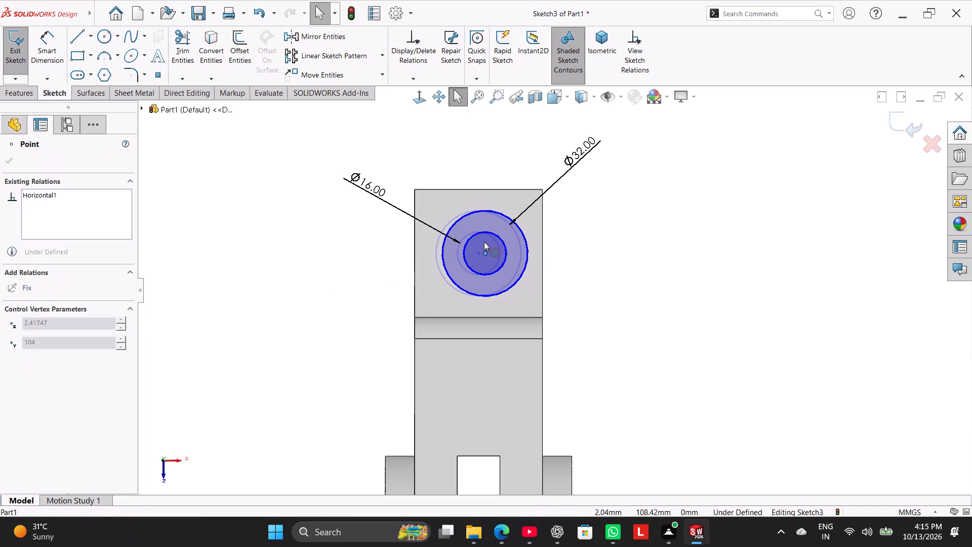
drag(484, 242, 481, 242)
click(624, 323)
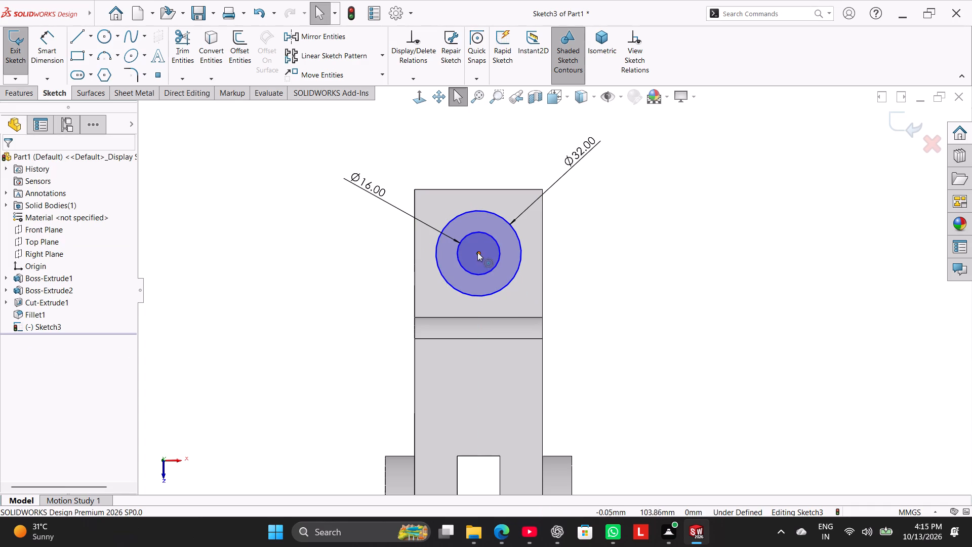
Add a Vertical relation between the circles' shared centre and the sketch origin.
ctrl+click(477, 252)
ctrl+scroll(494, 326, up, 5)
ctrl+scroll(505, 372, down, 3)
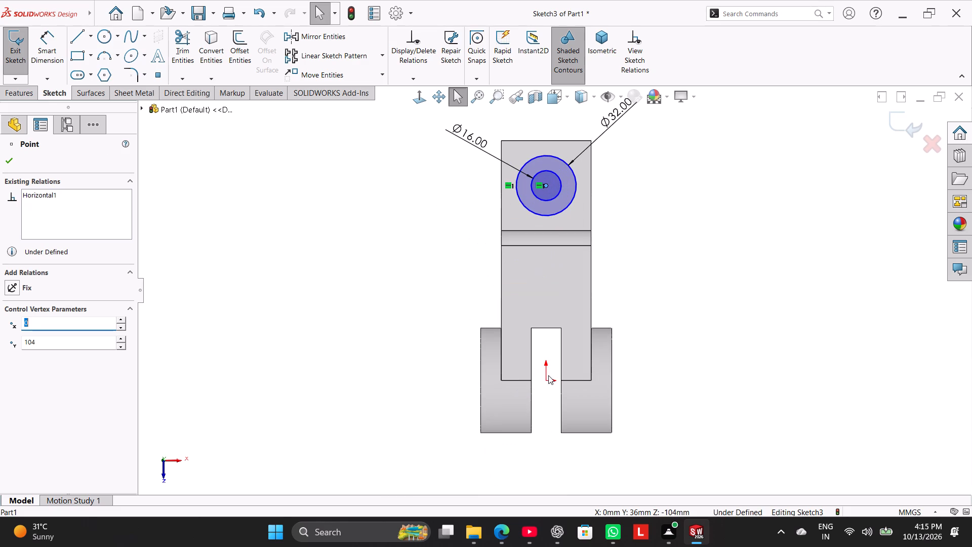
ctrl+click(546, 382)
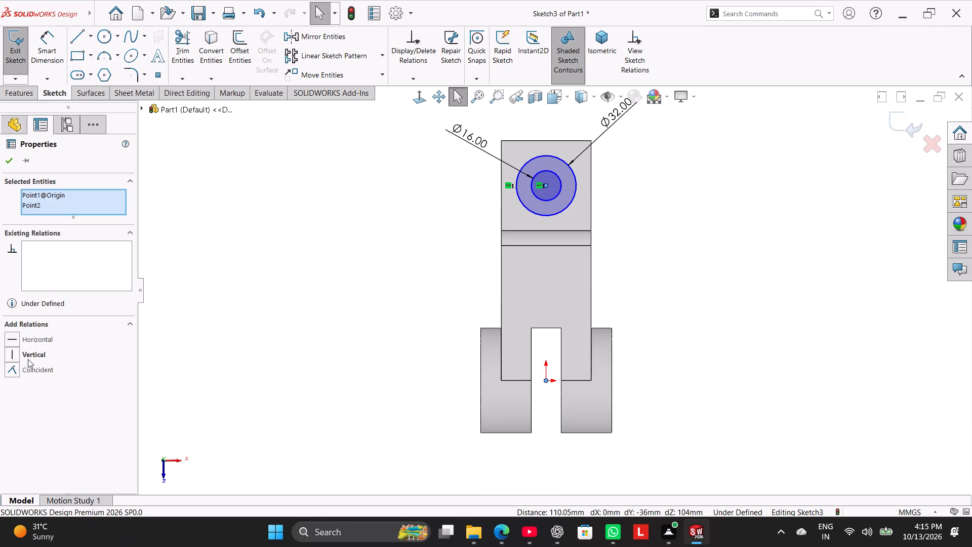
click(28, 359)
click(214, 333)
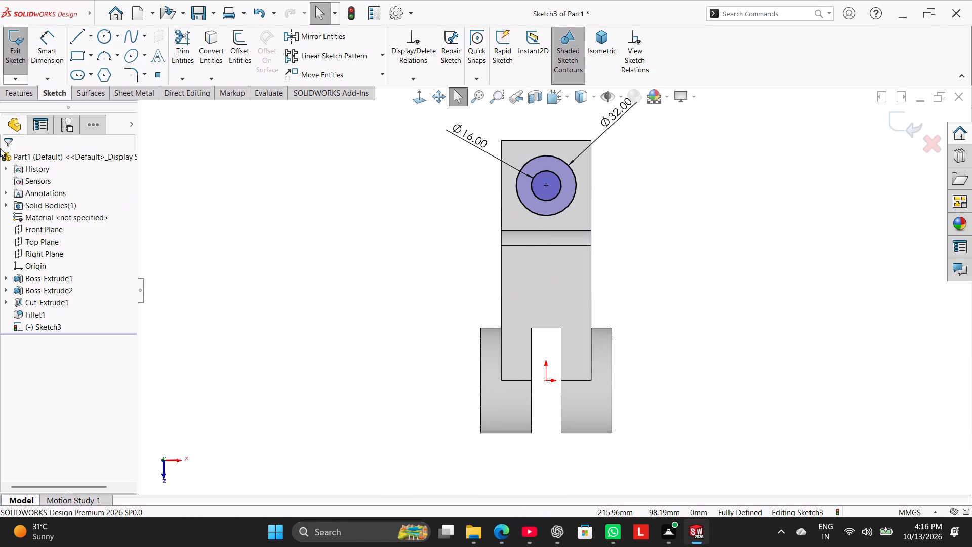
Extrude the concentric-circle sketch on the end block as a Blind boss, 40 mm deep.
click(14, 99)
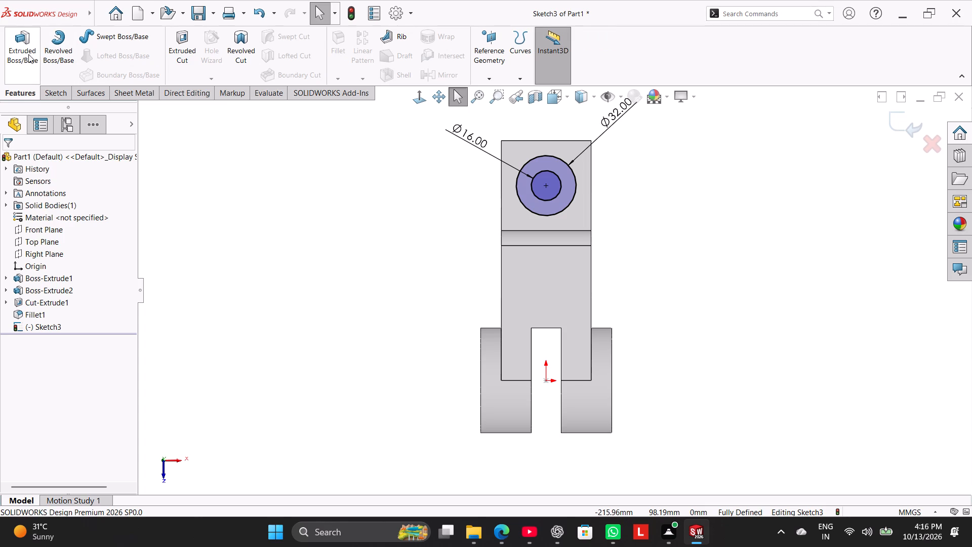
click(28, 54)
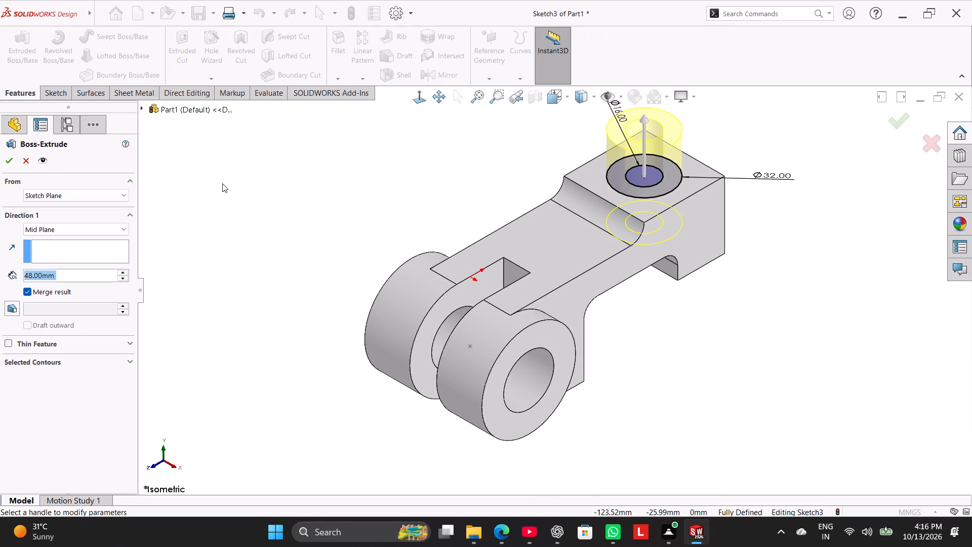
click(116, 225)
click(115, 241)
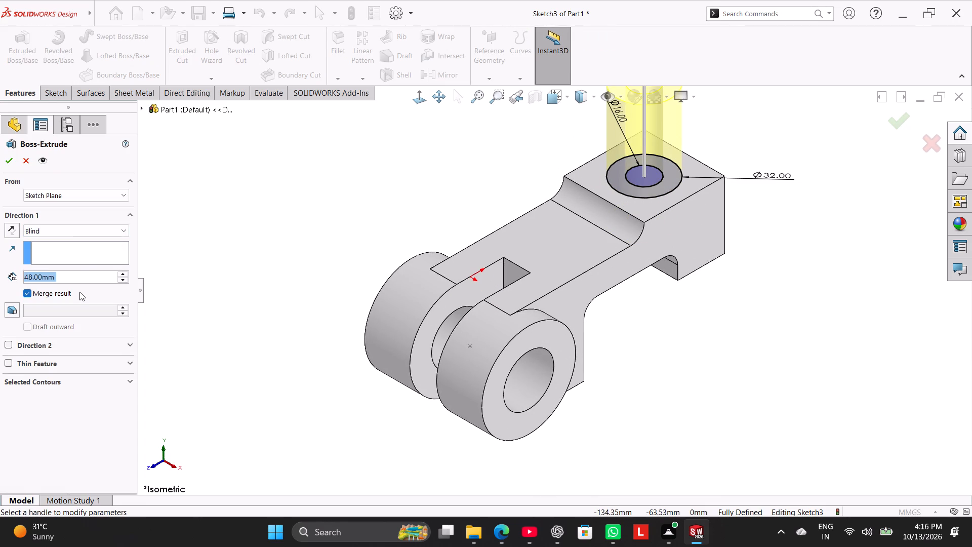
text(40)
key(Return)
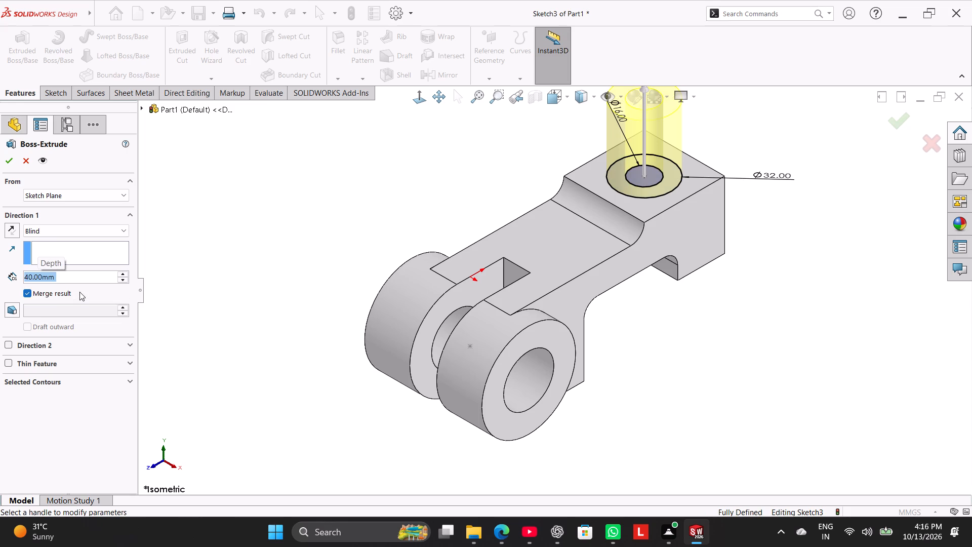
click(14, 161)
click(226, 190)
right_drag(328, 260, 430, 206)
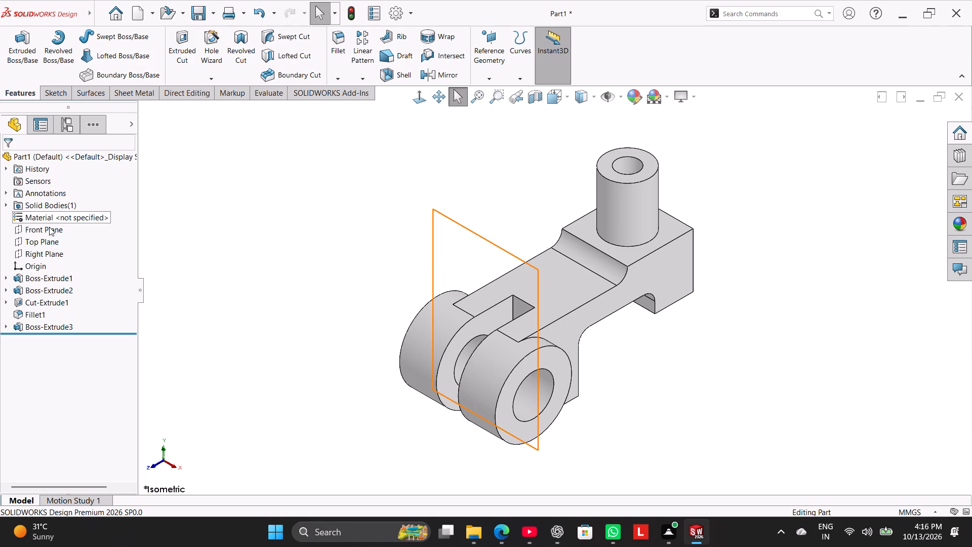
On the Right Plane, sketch a sloping line about 72 mm long from the boss's top corner nearest the hub to the arm's top edge.
click(53, 255)
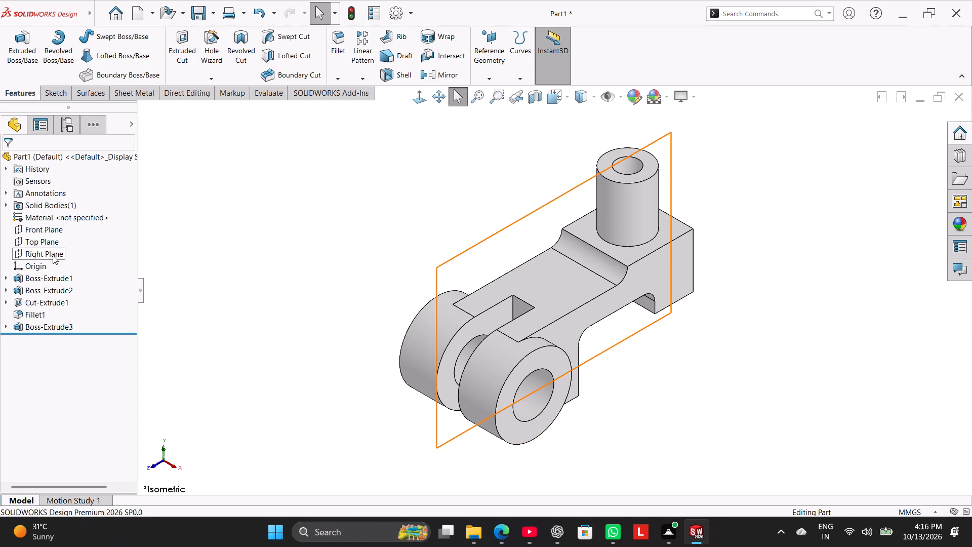
click(64, 242)
click(218, 236)
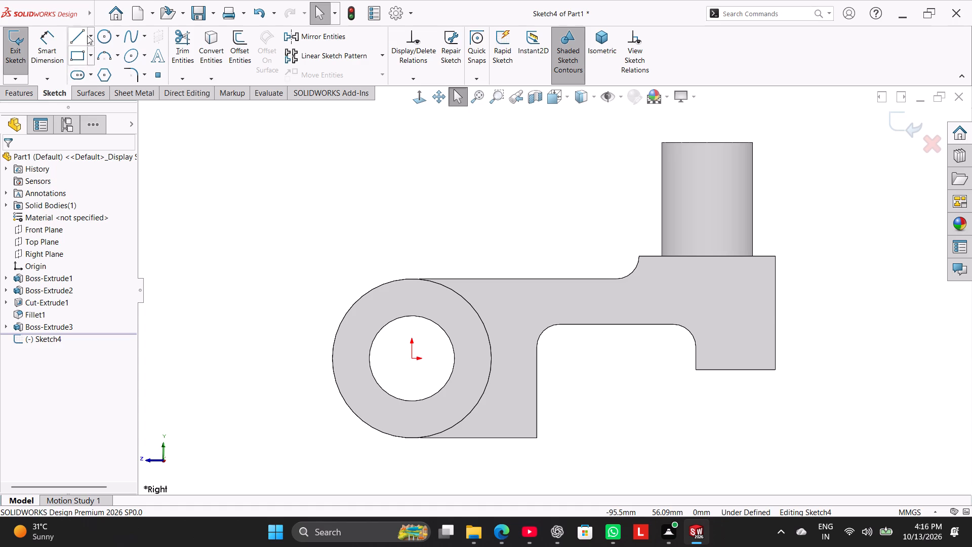
click(80, 29)
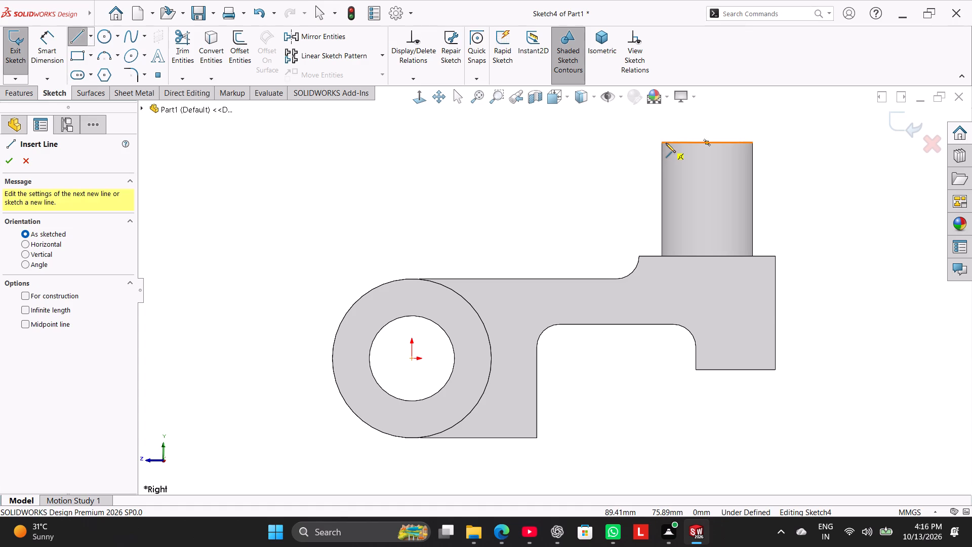
click(661, 143)
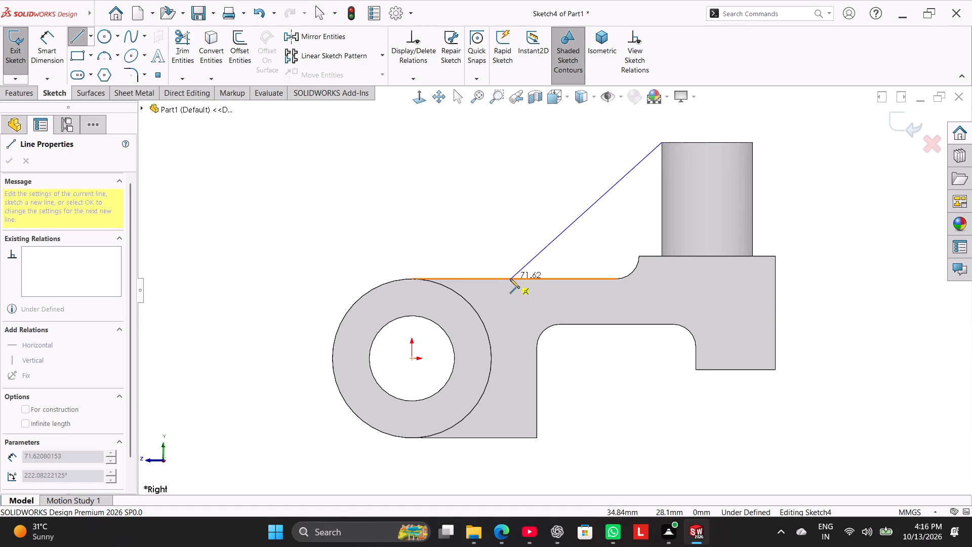
click(510, 279)
right_click(474, 233)
click(497, 237)
Show hidden lines and dimension the sloping line's lower endpoint 20 mm from the closed end of the hub slot.
click(46, 48)
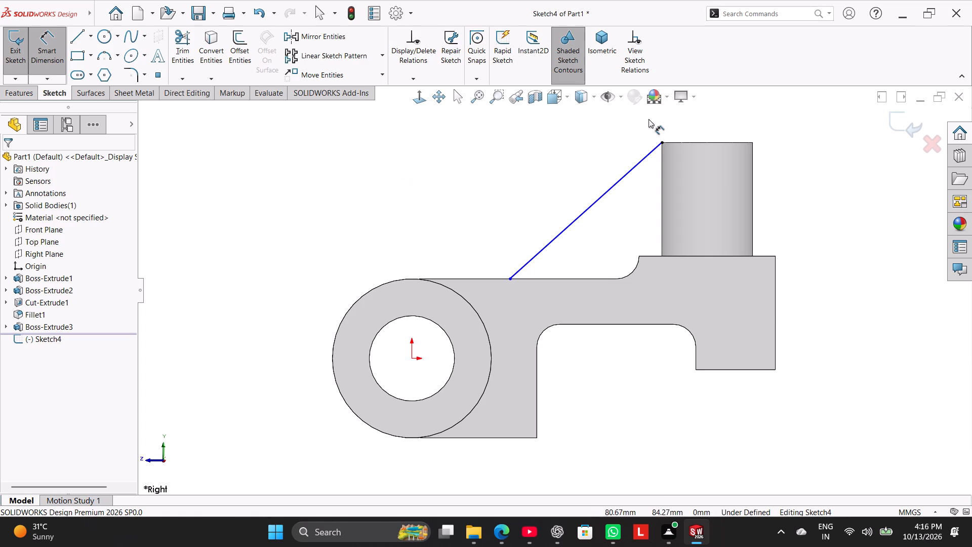
click(596, 96)
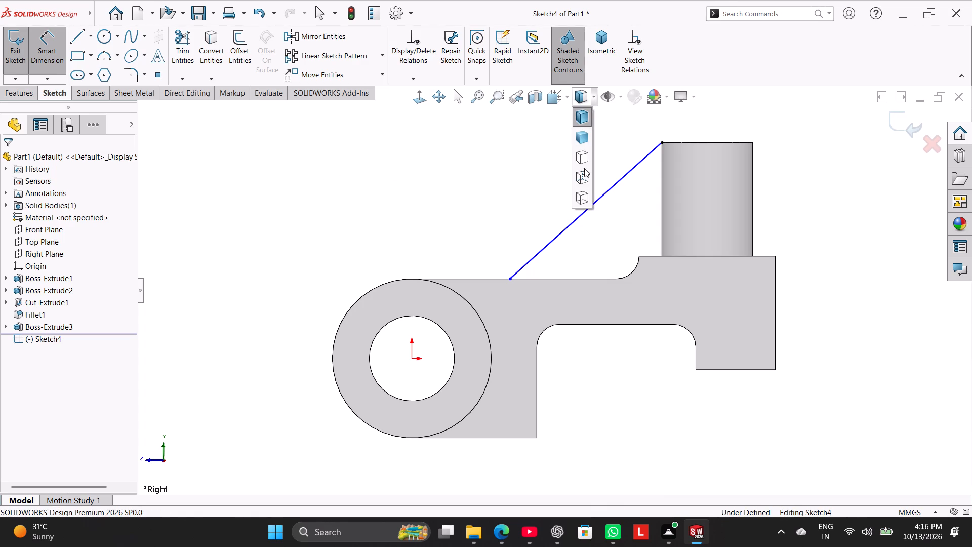
click(584, 175)
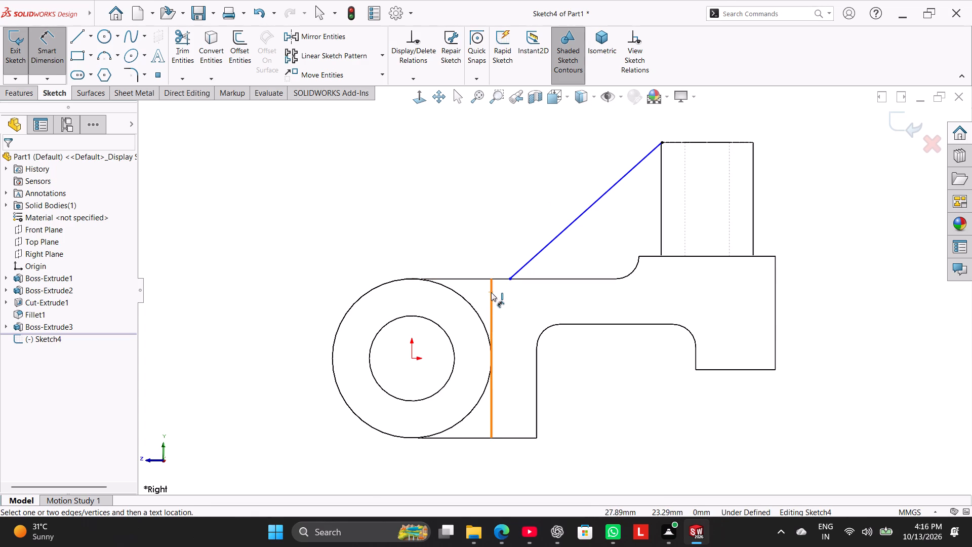
click(491, 292)
click(508, 280)
click(514, 293)
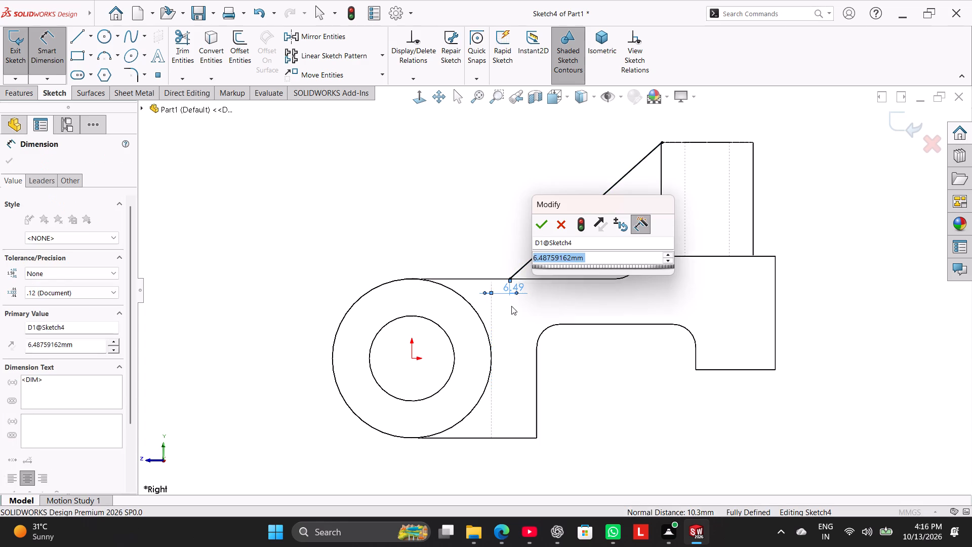
text(20)
key(Return)
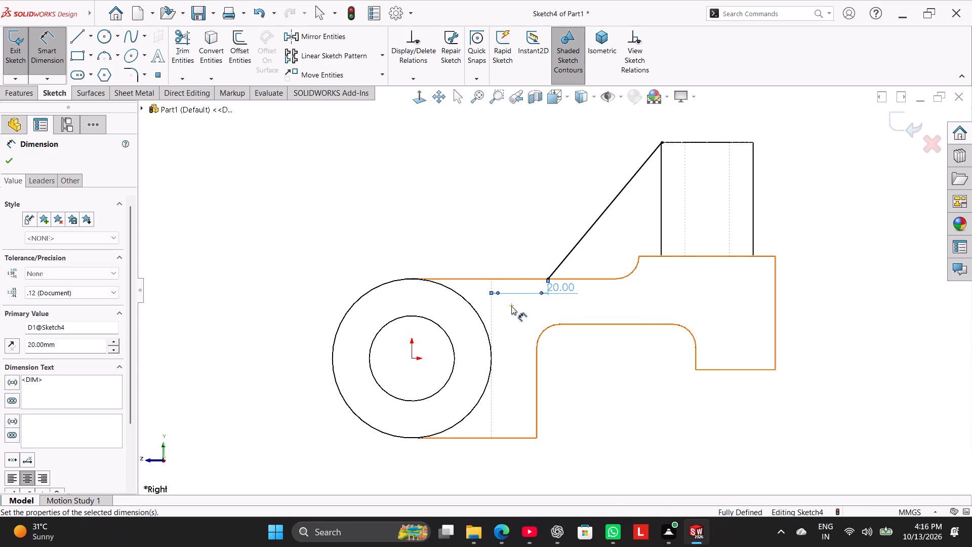
Restore the shaded-with-edges display and return to a view normal to the sketch.
drag(428, 250, 432, 249)
middle_drag(472, 212, 479, 230)
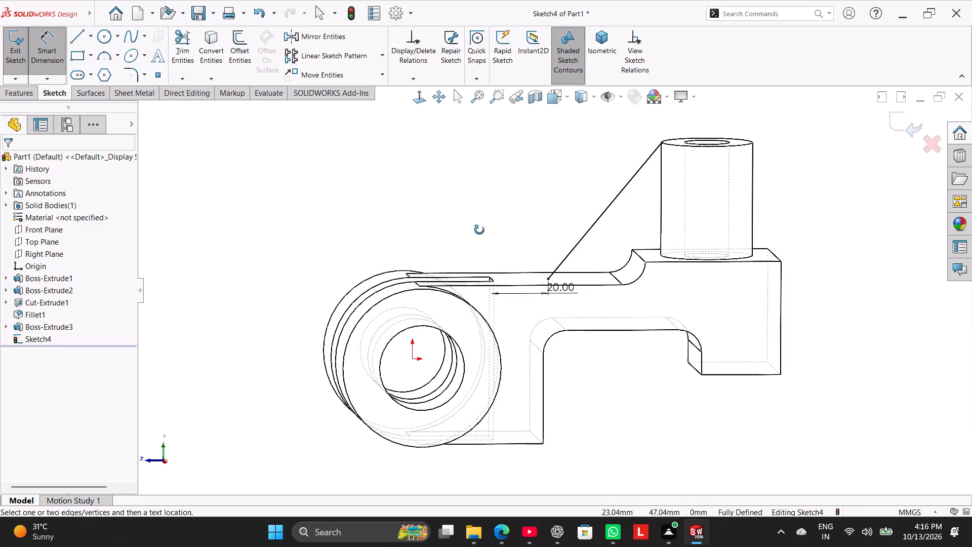
middle_drag(479, 230, 467, 322)
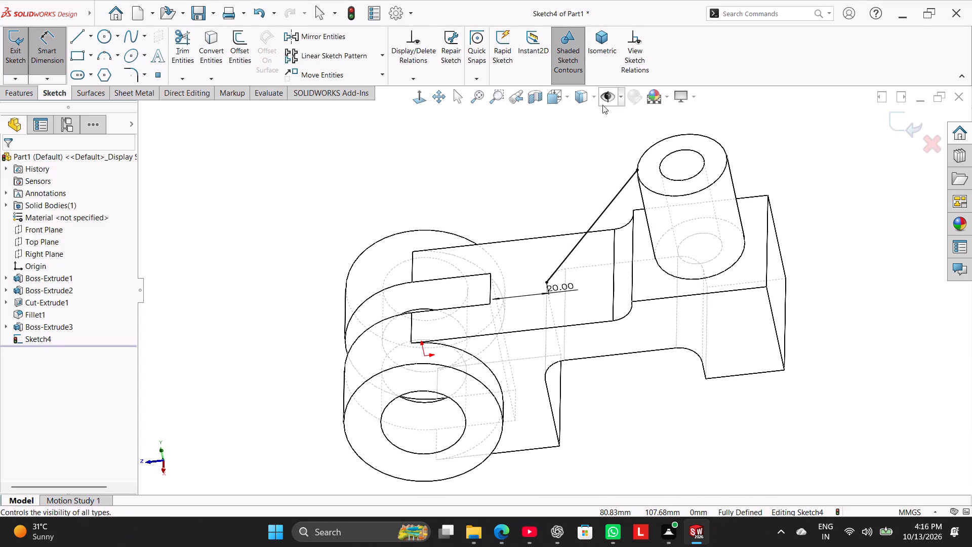
click(593, 97)
click(589, 121)
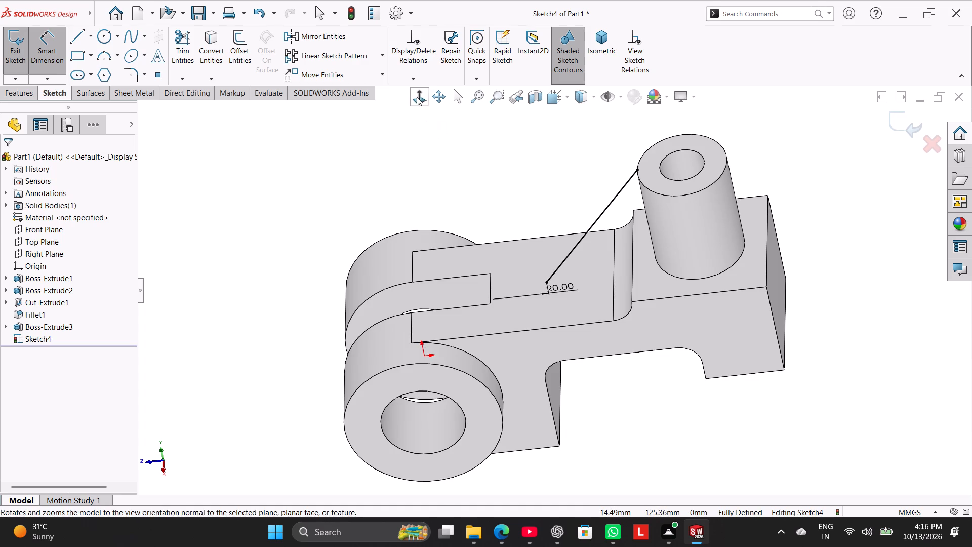
click(417, 97)
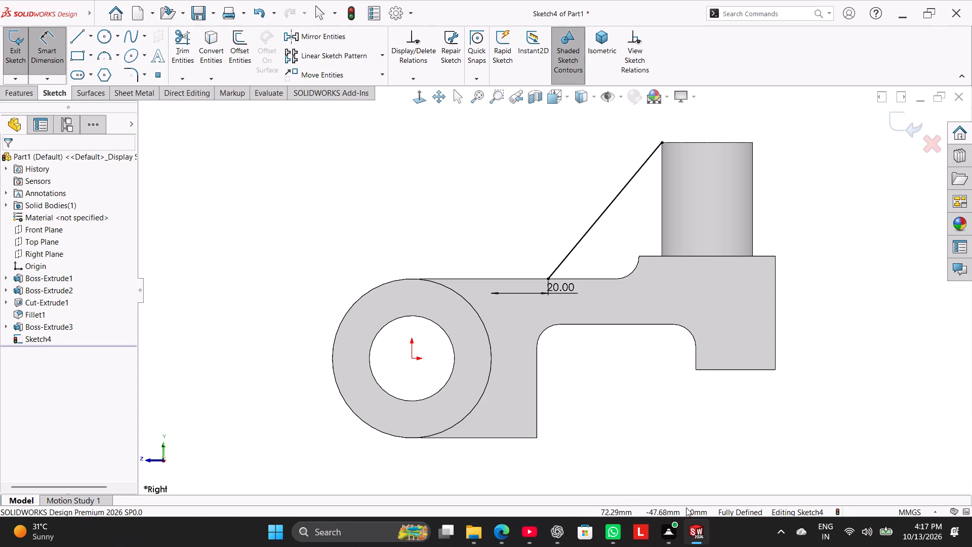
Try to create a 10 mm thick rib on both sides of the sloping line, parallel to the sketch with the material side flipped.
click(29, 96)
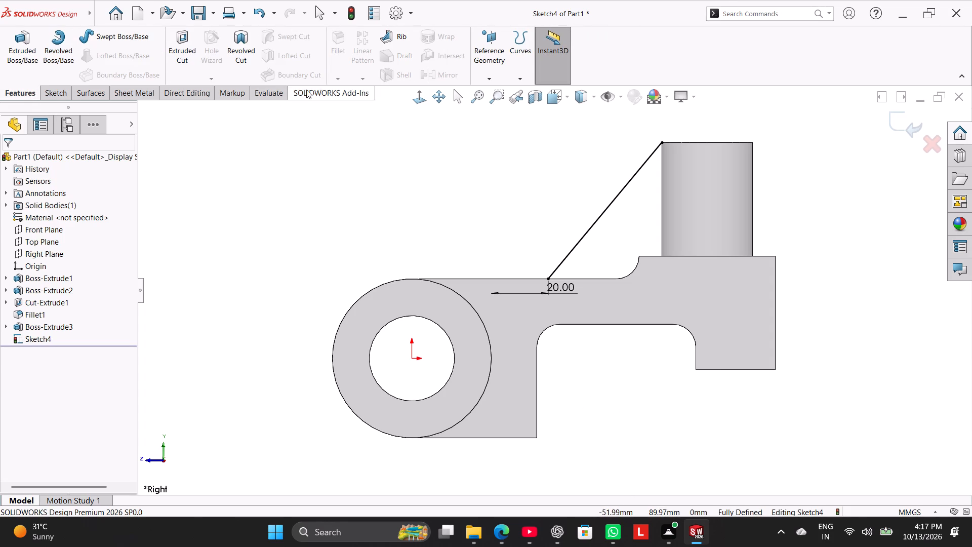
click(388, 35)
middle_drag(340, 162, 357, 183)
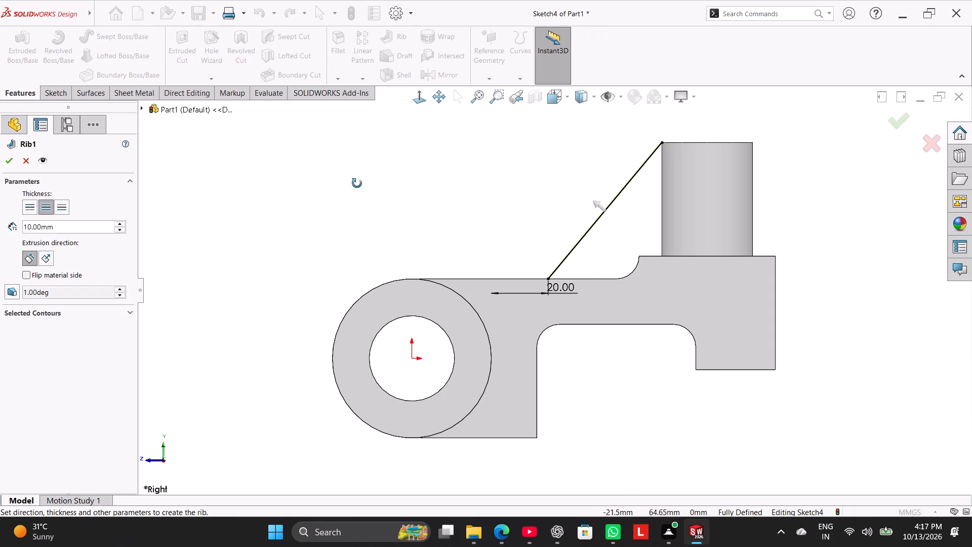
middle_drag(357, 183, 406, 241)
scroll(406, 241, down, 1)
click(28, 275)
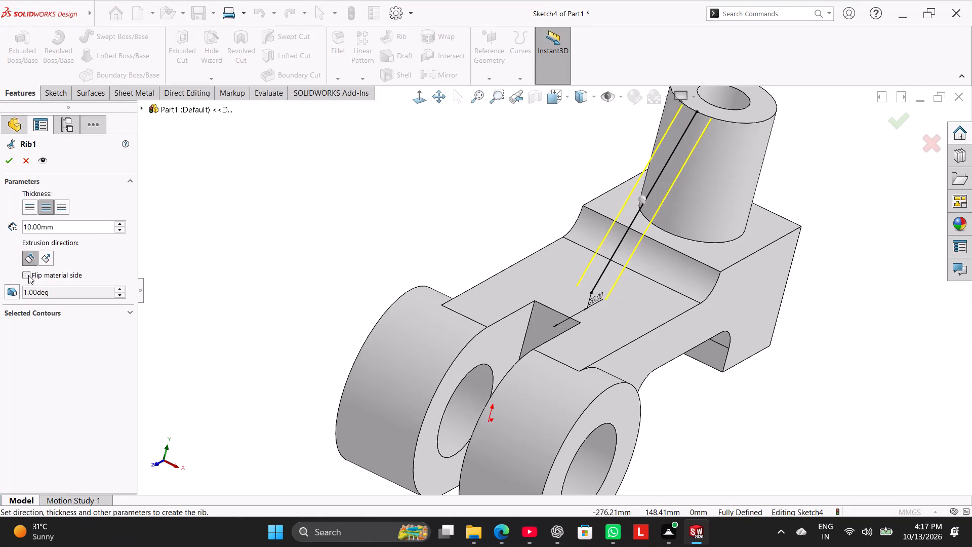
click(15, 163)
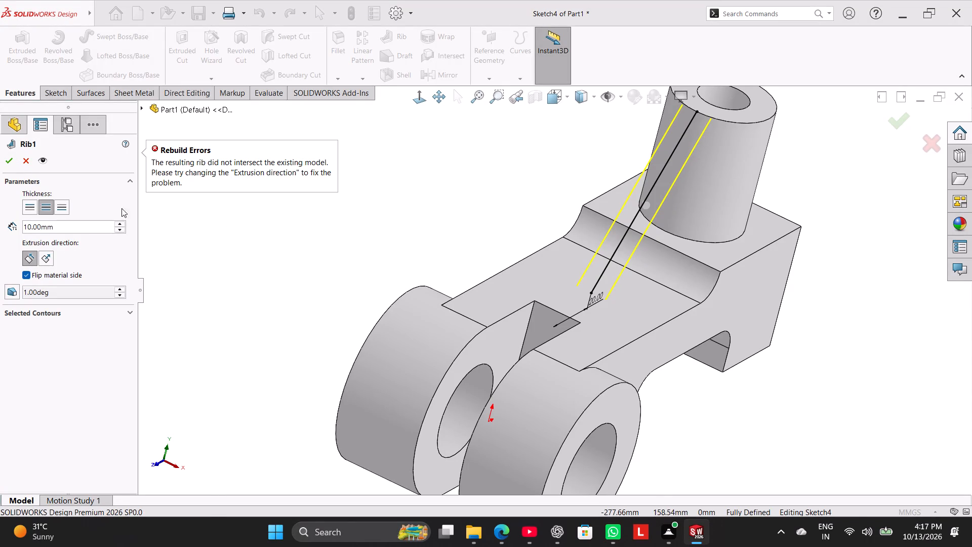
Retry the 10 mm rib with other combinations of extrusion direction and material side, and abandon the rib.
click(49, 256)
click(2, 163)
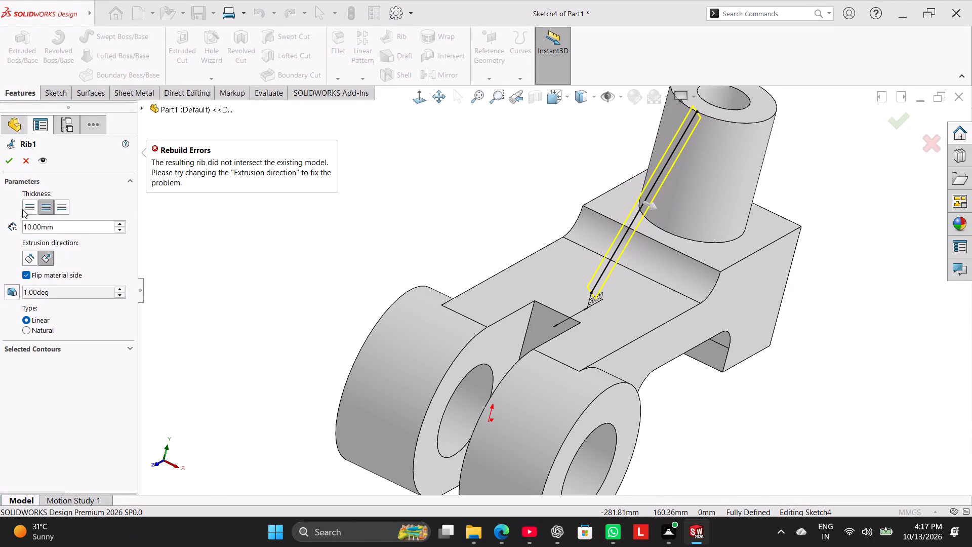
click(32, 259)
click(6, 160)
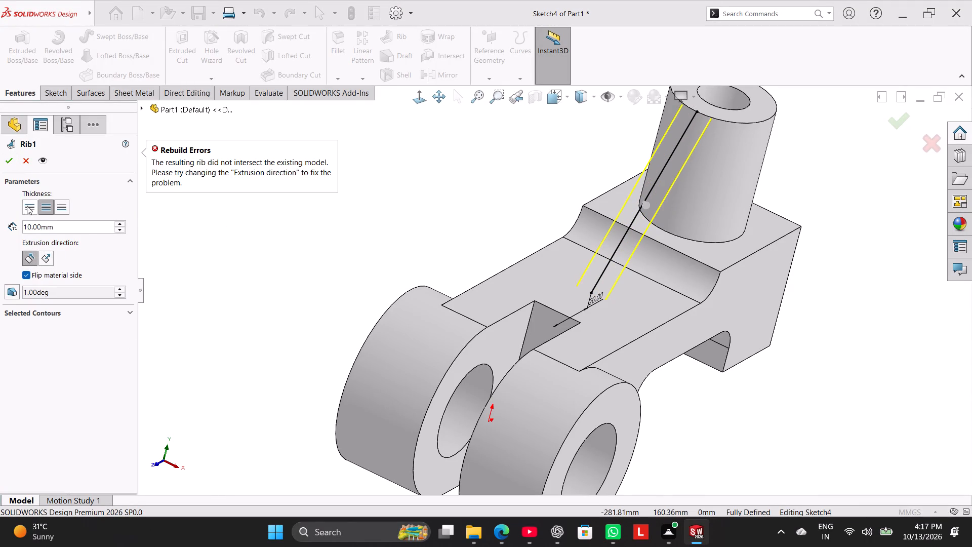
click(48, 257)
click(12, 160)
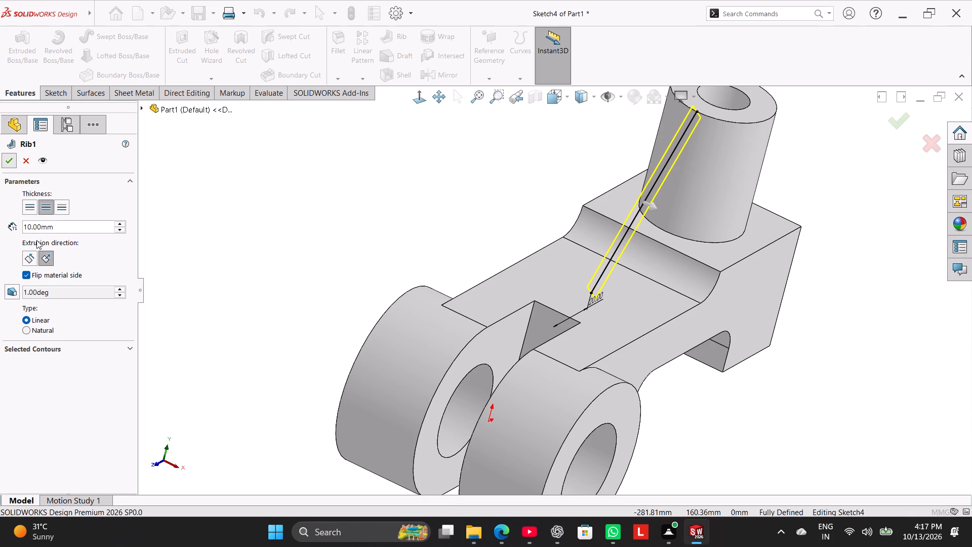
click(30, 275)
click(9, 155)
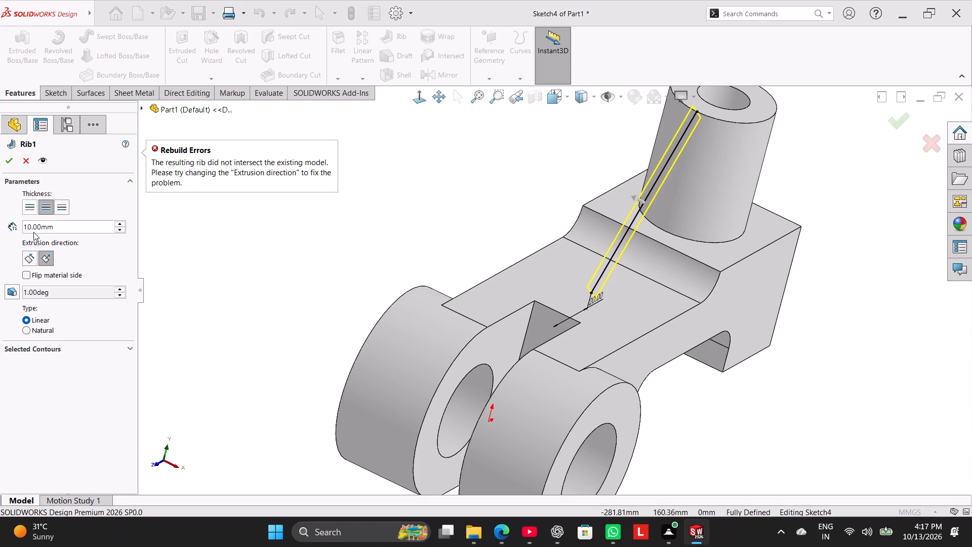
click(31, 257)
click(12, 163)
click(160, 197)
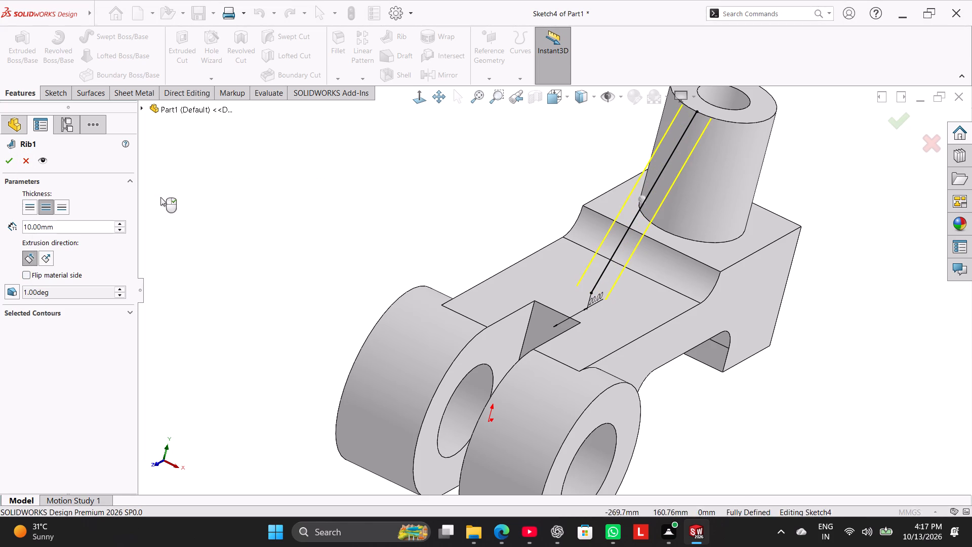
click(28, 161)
Reopen the sketch containing the rib's sloping line for editing.
right_drag(221, 222, 340, 172)
right_drag(323, 221, 360, 171)
right_drag(266, 275, 349, 171)
click(315, 224)
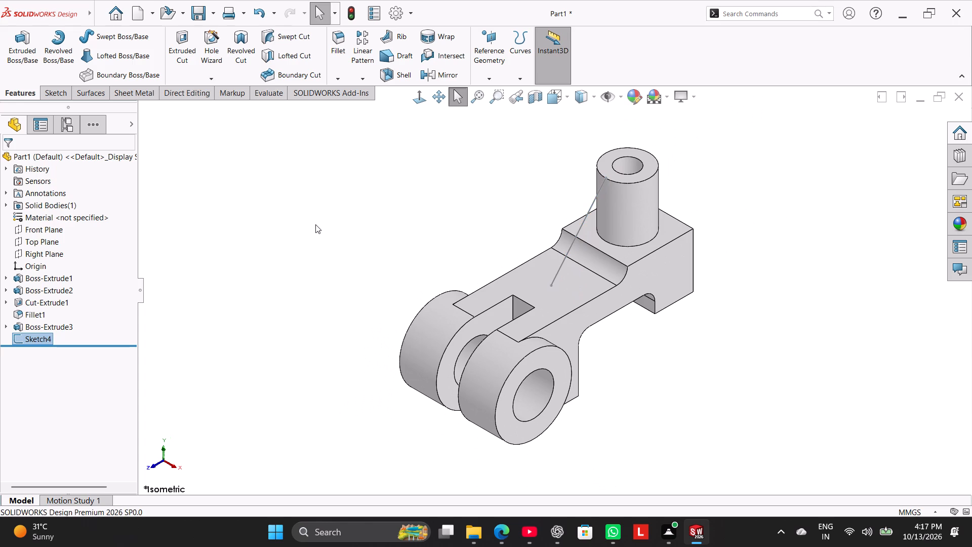
click(570, 252)
click(515, 216)
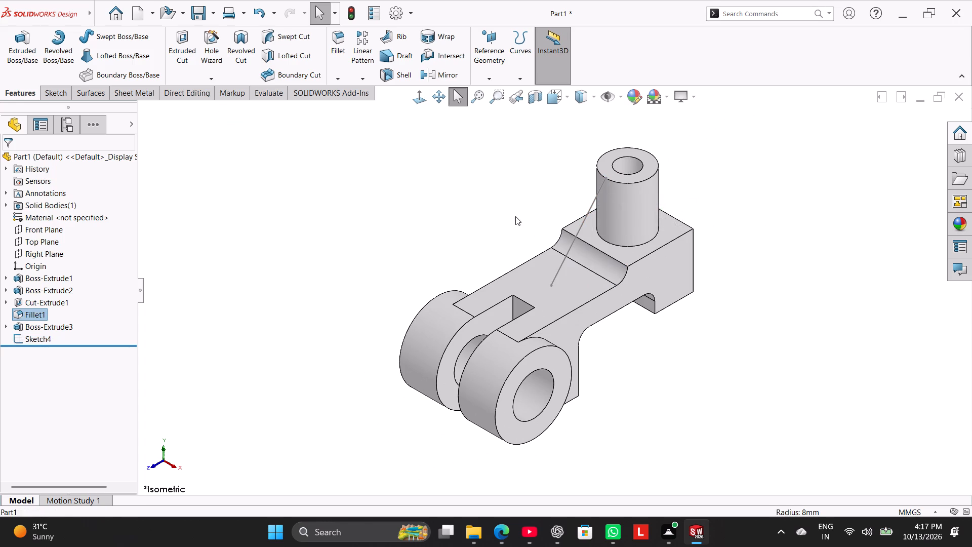
double_click(585, 221)
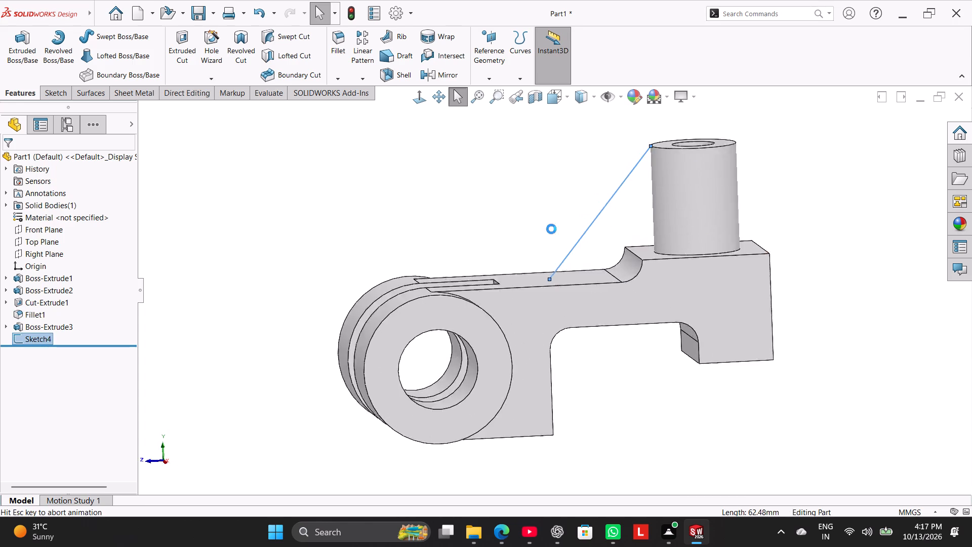
click(500, 198)
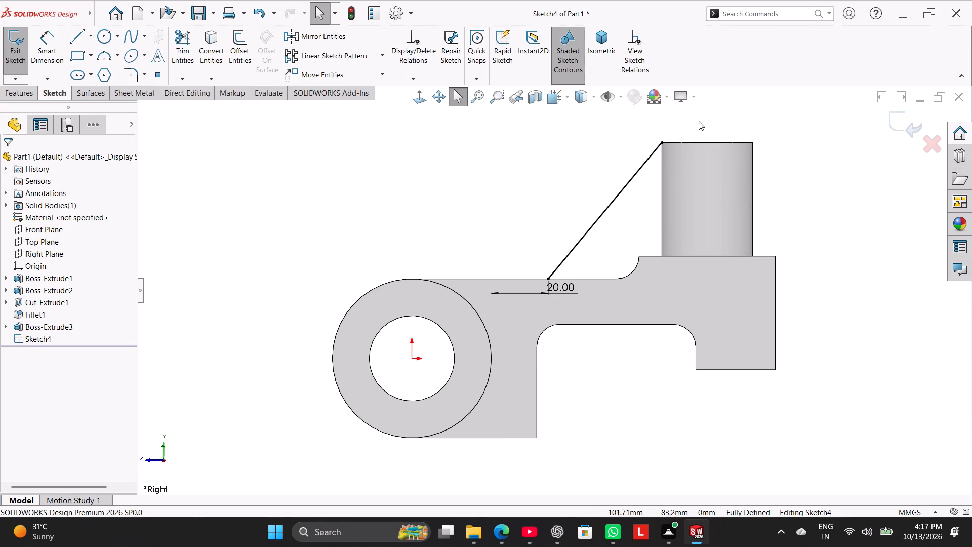
Delete the coincident relation at the sloping line's upper endpoint and move that endpoint slightly away from the boss's top corner.
scroll(679, 128, down, 4)
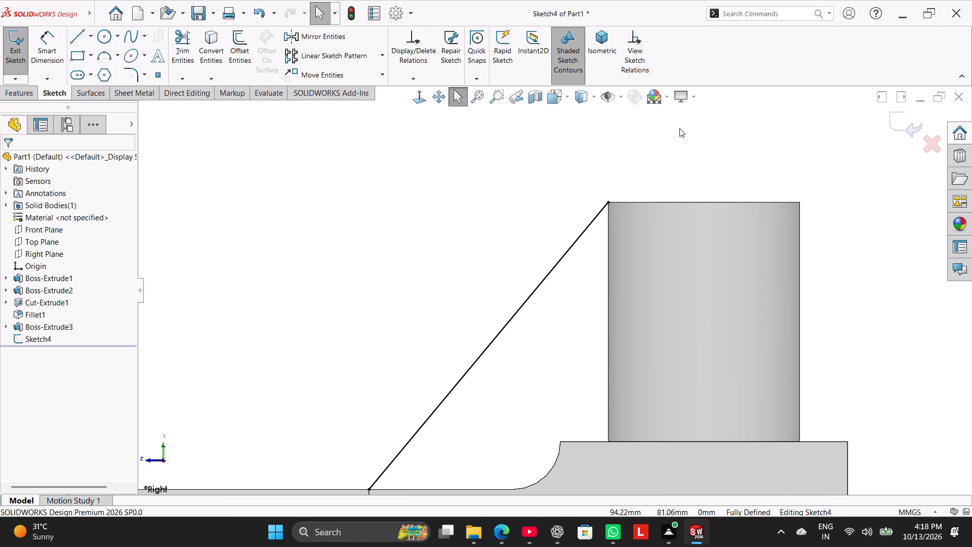
scroll(679, 128, down, 2)
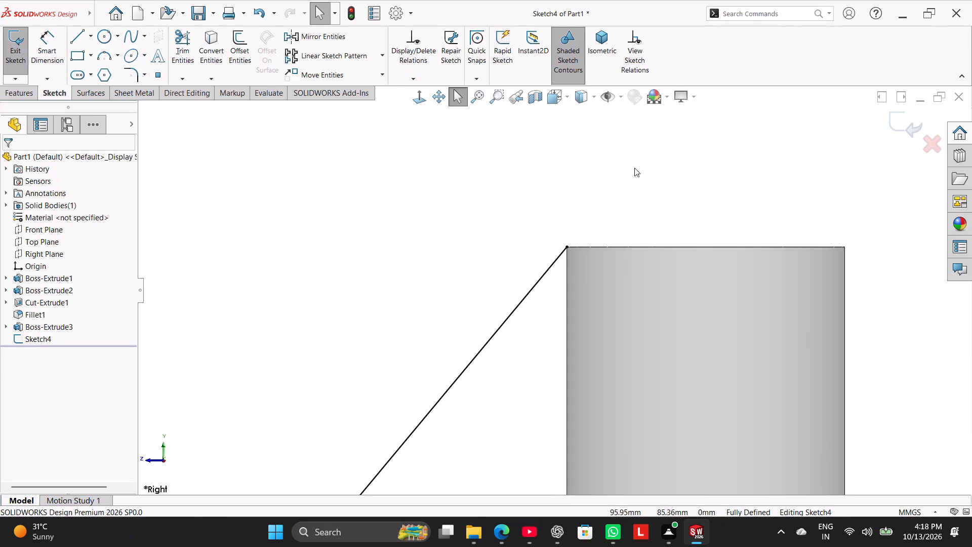
scroll(608, 192, down, 2)
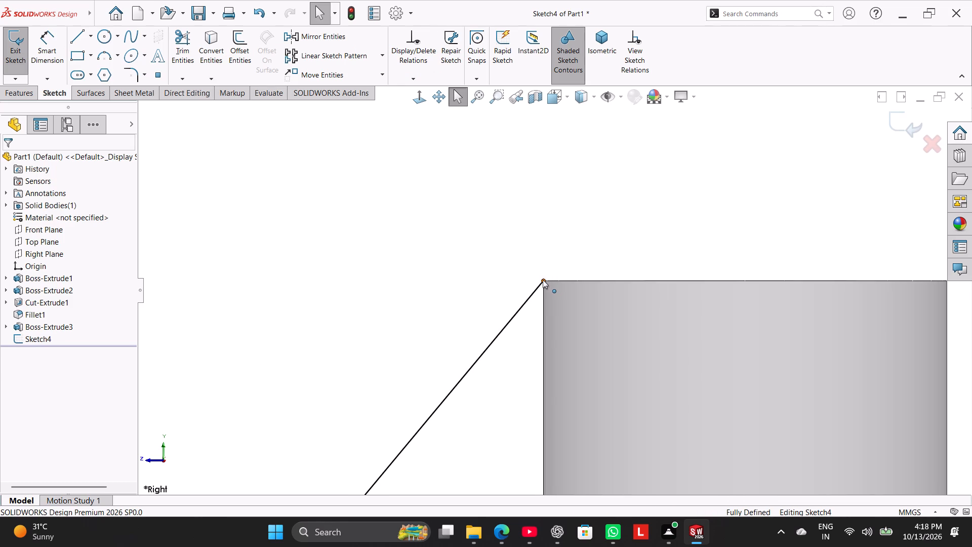
drag(543, 280, 515, 280)
click(515, 260)
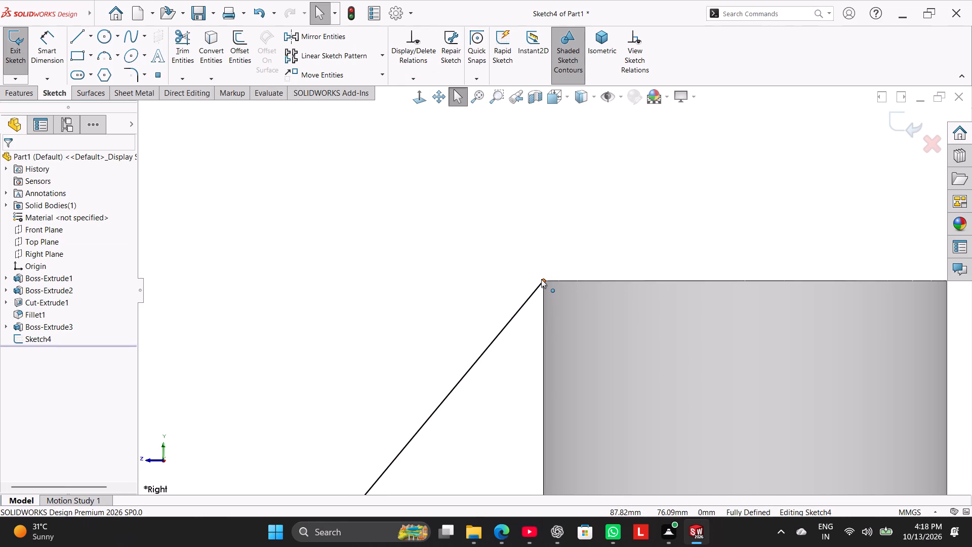
click(541, 279)
click(642, 50)
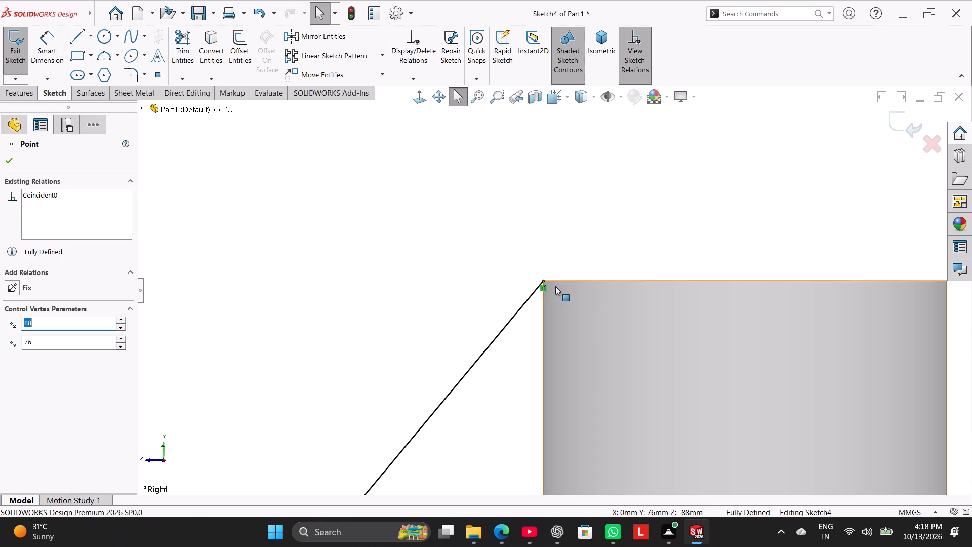
right_click(545, 287)
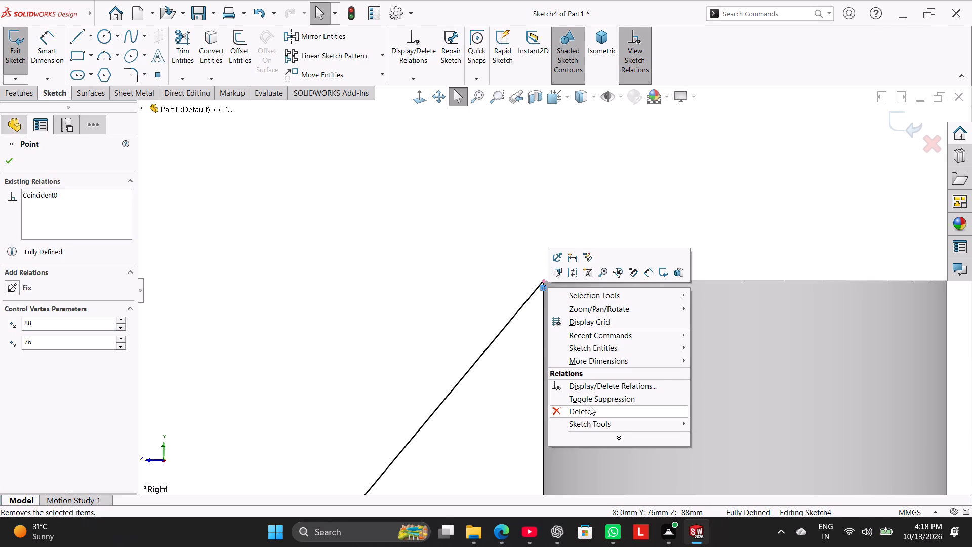
click(590, 406)
drag(545, 283, 540, 285)
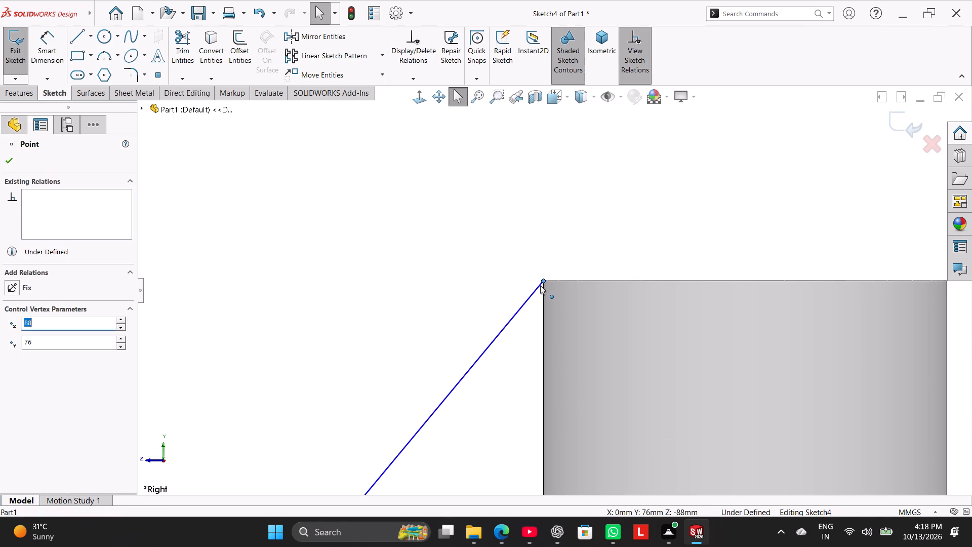
drag(540, 285, 531, 291)
Sketch a short horizontal line outward from the boss's top corner and join the sloping line's upper endpoint to its free end.
click(74, 42)
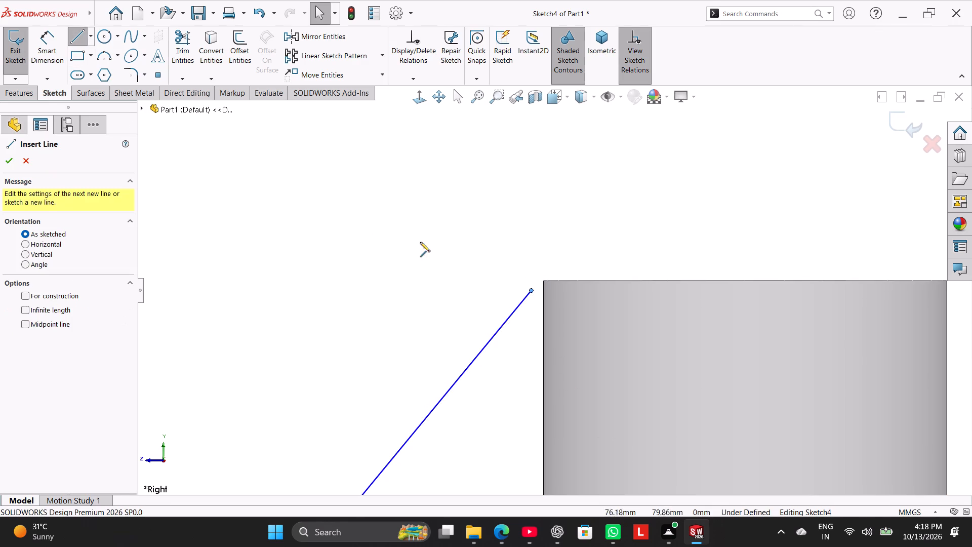
click(546, 282)
click(539, 282)
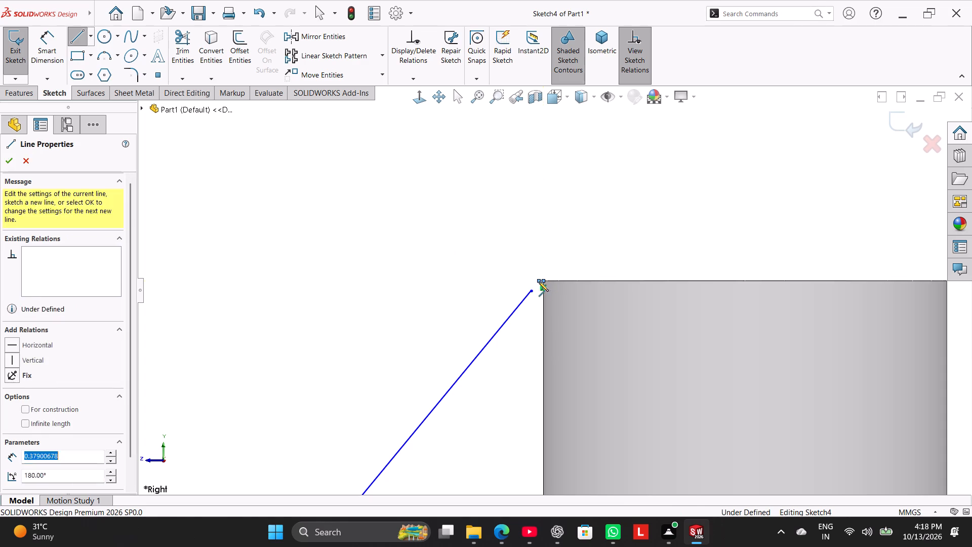
right_click(506, 259)
click(523, 262)
scroll(544, 282, down, 10)
drag(468, 331, 512, 279)
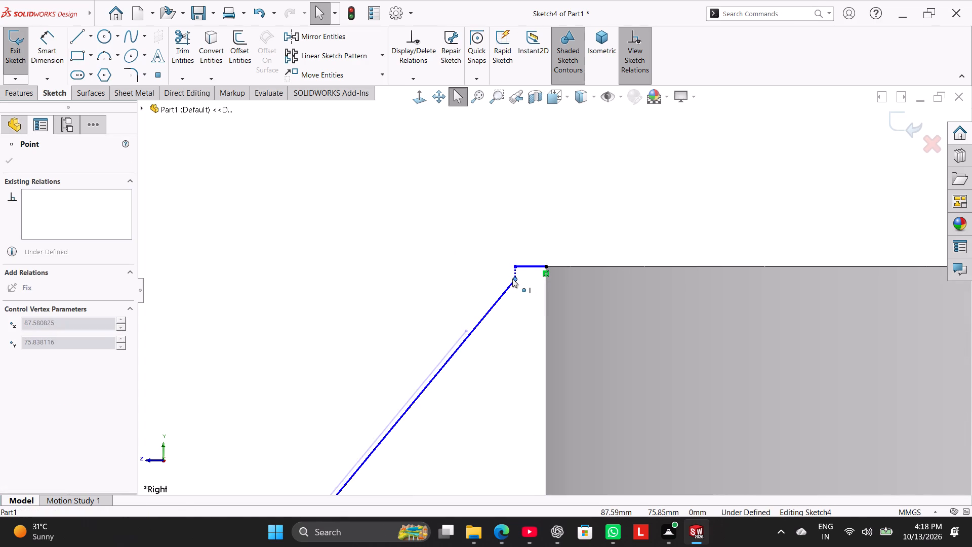
drag(512, 279, 513, 266)
click(484, 281)
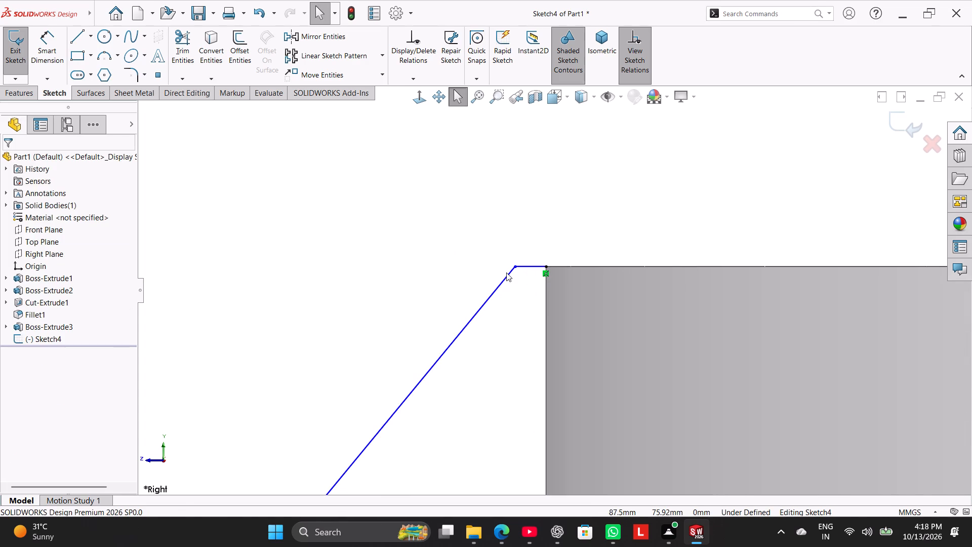
Dimension the short line at the boss's top corner as 0.1 mm and reduce that dimension to 0.001 mm.
click(49, 46)
click(534, 265)
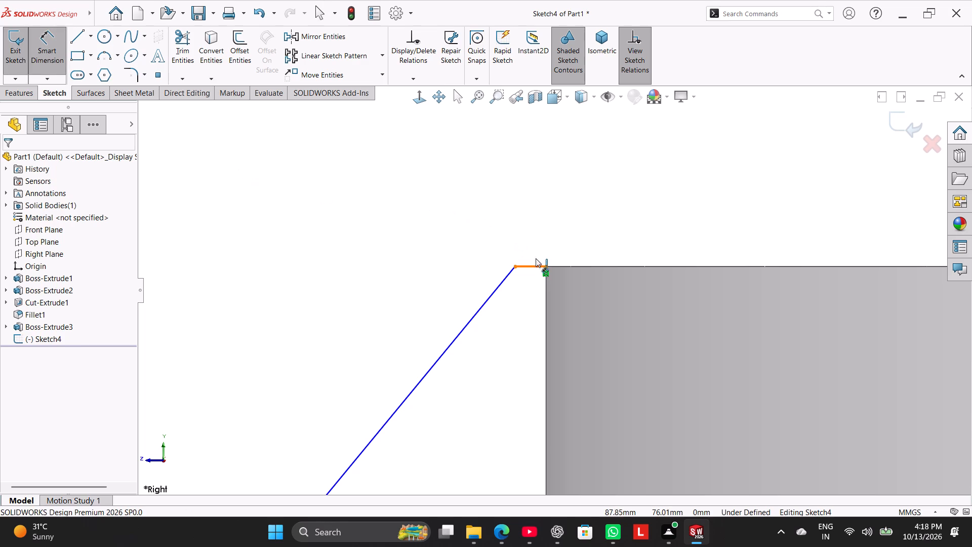
click(538, 232)
text(0.1)
key(Return)
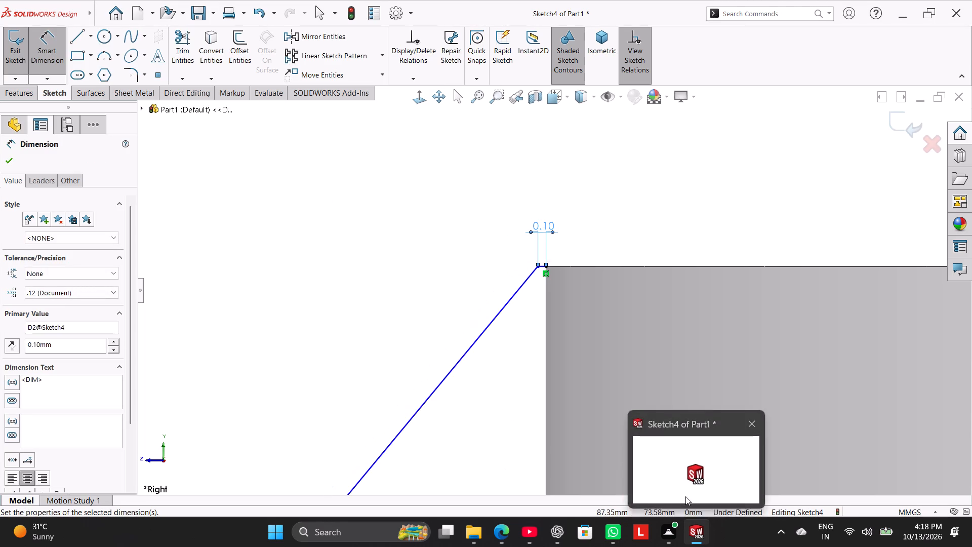
double_click(539, 226)
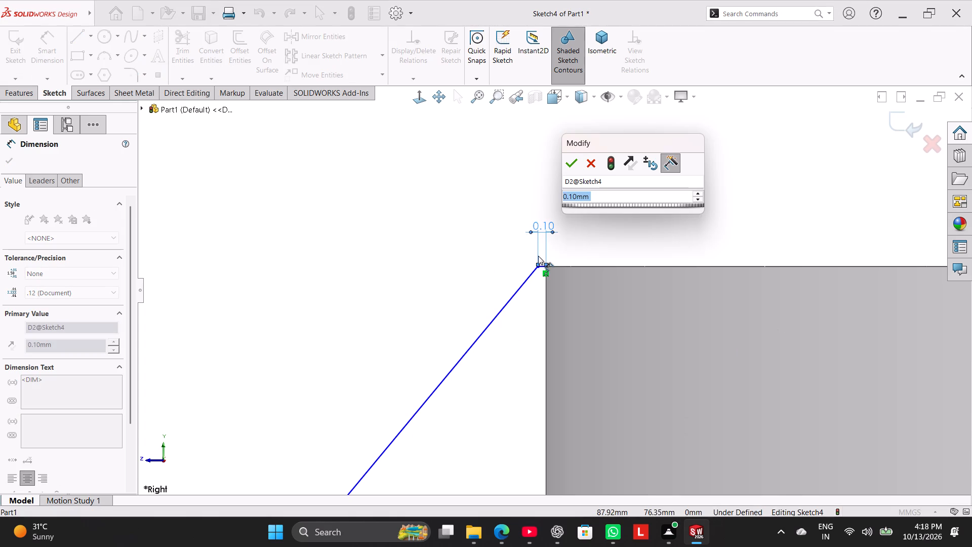
text(0.001)
key(Return)
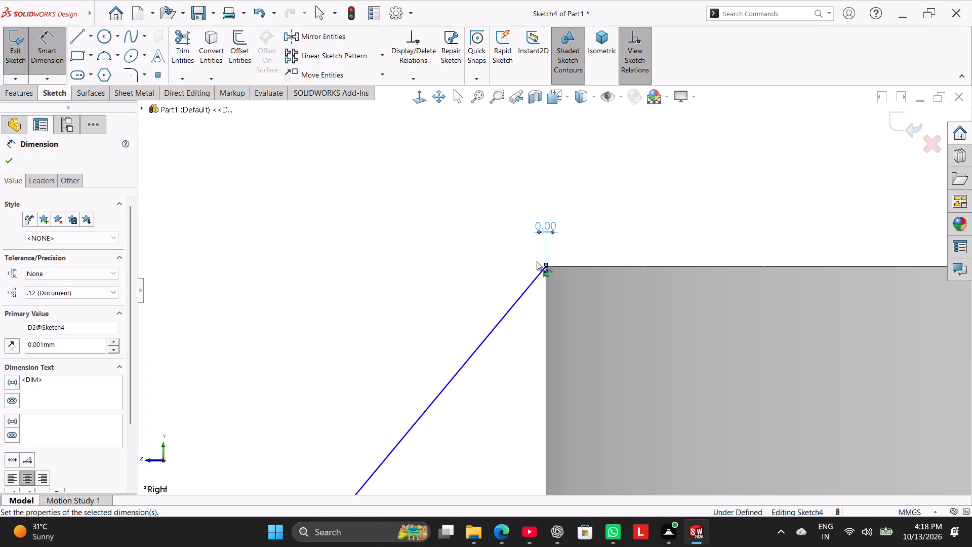
right_click(443, 244)
click(478, 273)
click(457, 286)
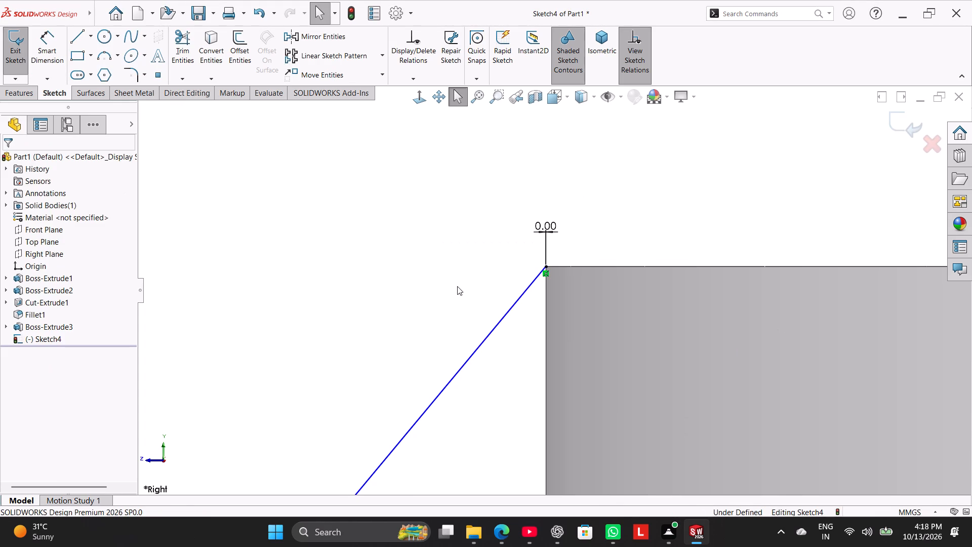
Add a horizontal relation to the 0.001 mm line at the boss's top corner.
scroll(462, 289, up, 20)
scroll(532, 364, down, 2)
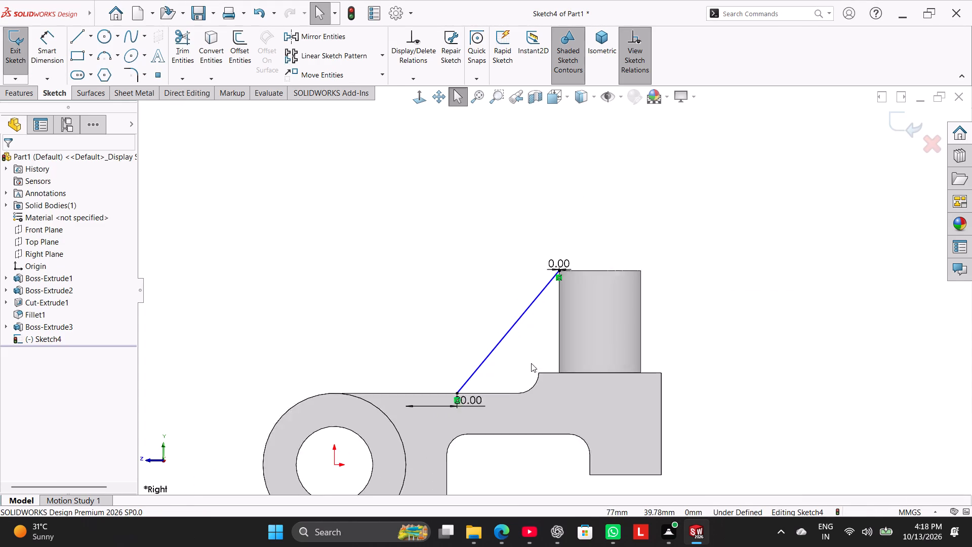
scroll(531, 363, down, 2)
scroll(569, 248, down, 4)
scroll(615, 140, down, 20)
scroll(615, 140, down, 1)
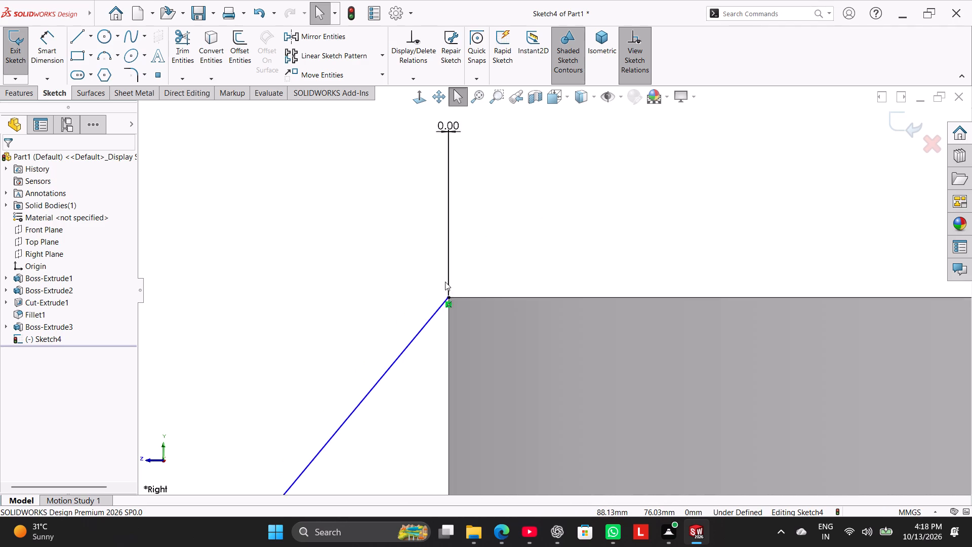
scroll(445, 282, down, 6)
scroll(543, 344, down, 14)
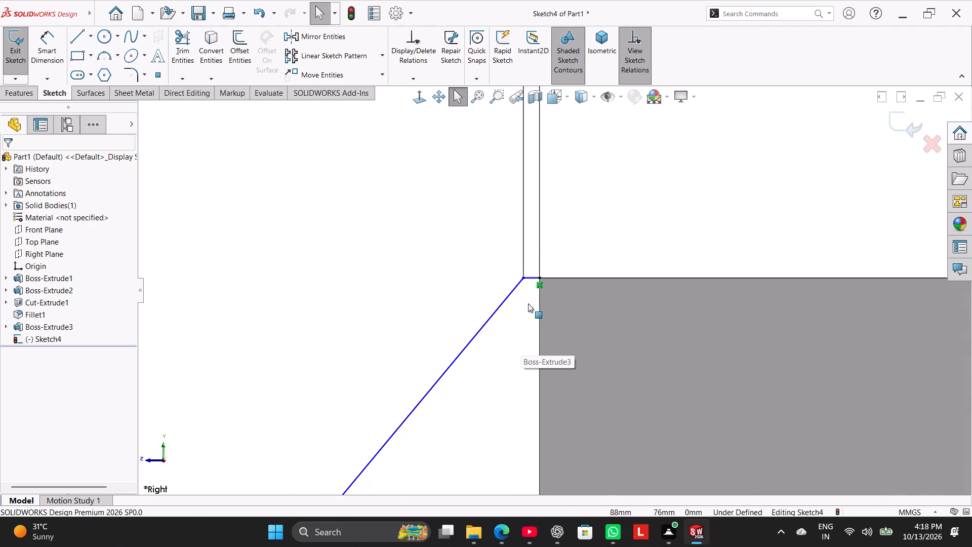
drag(544, 274, 550, 235)
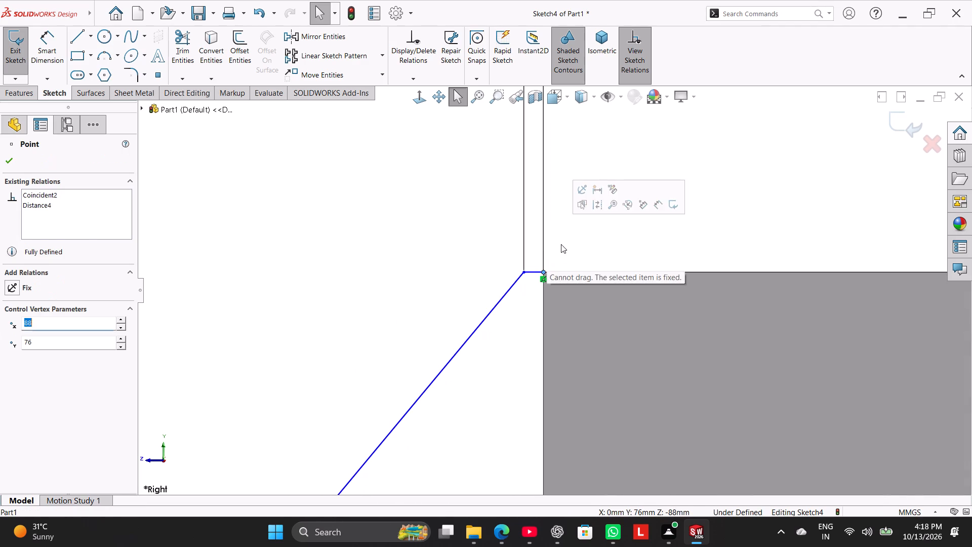
click(561, 244)
drag(532, 273, 515, 299)
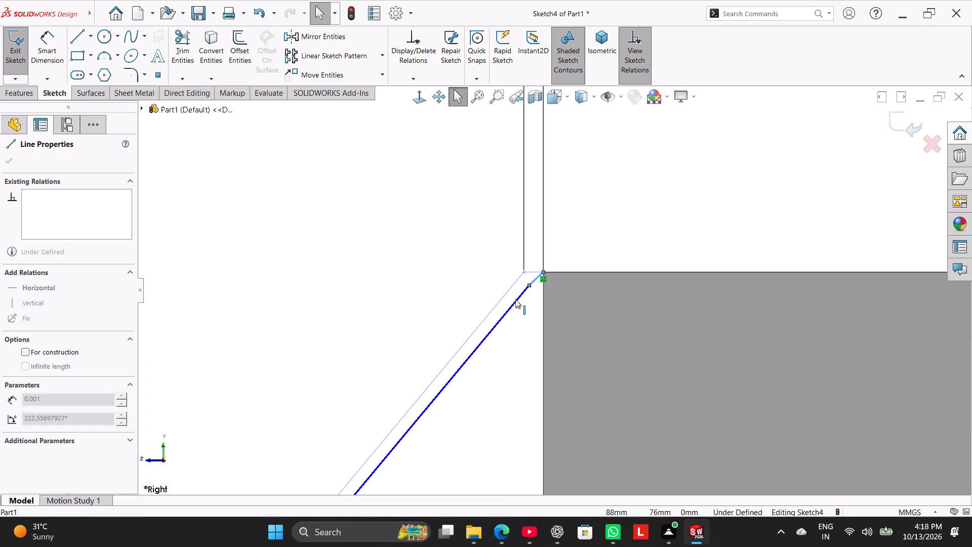
drag(515, 299, 491, 272)
click(481, 266)
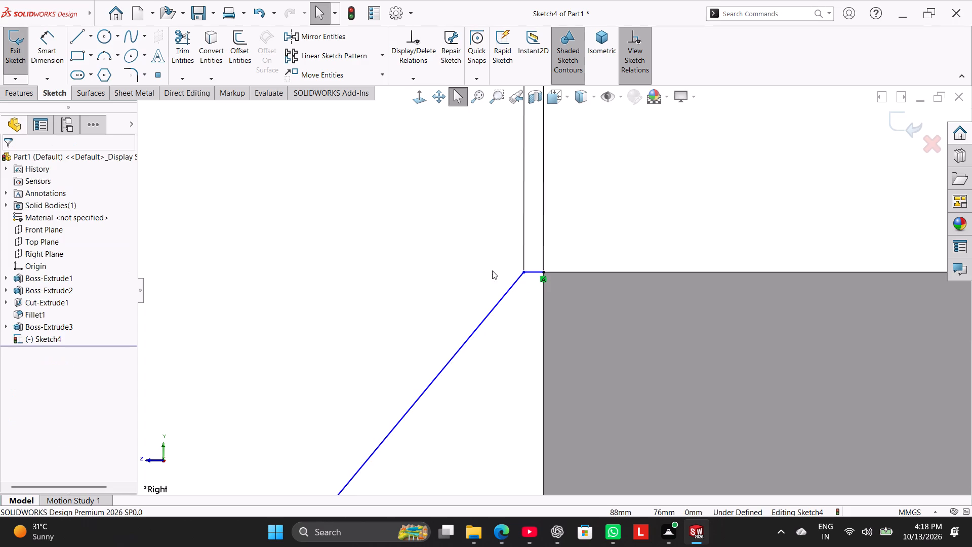
right_click(533, 270)
click(547, 239)
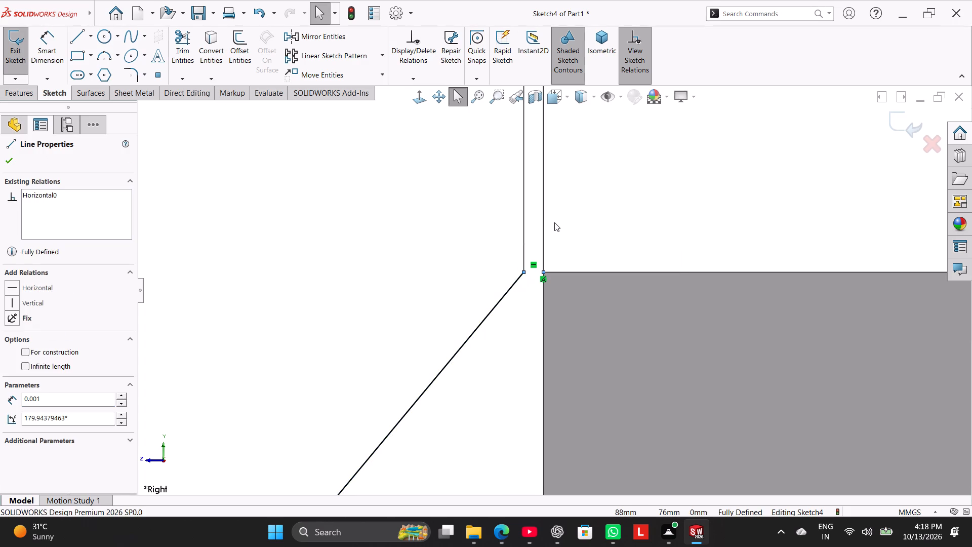
Move the short line's dimension text down close to the boss's top corner.
scroll(554, 222, up, 20)
scroll(554, 222, up, 4)
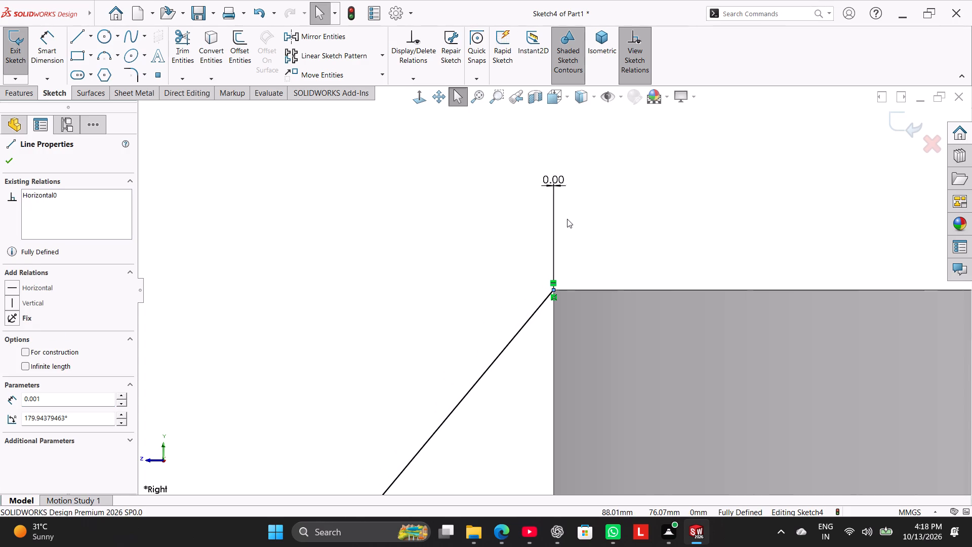
scroll(567, 219, up, 1)
drag(552, 201, 550, 281)
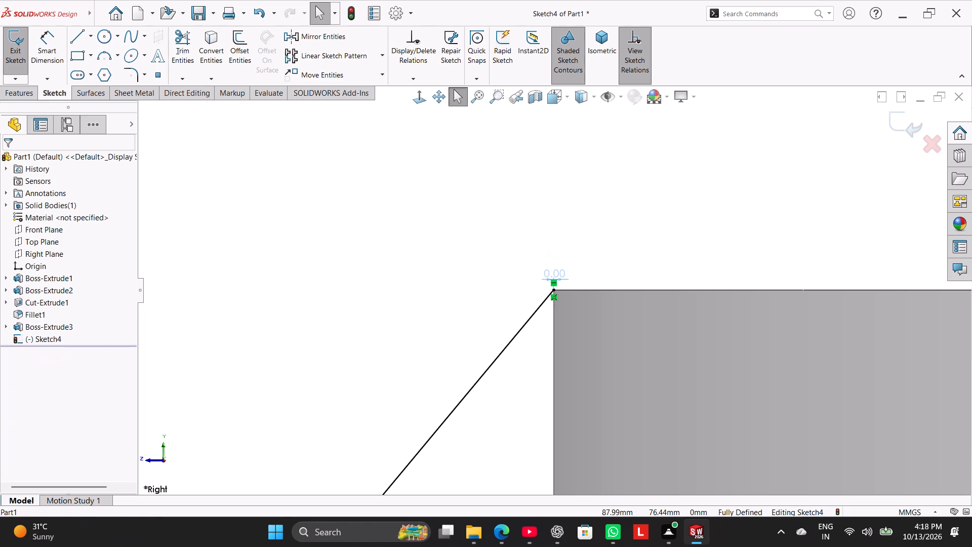
drag(550, 281, 553, 277)
click(315, 267)
Create a 10 mm thick rib on both sides of the sketch, extruded parallel to it with the material side flipped.
click(14, 86)
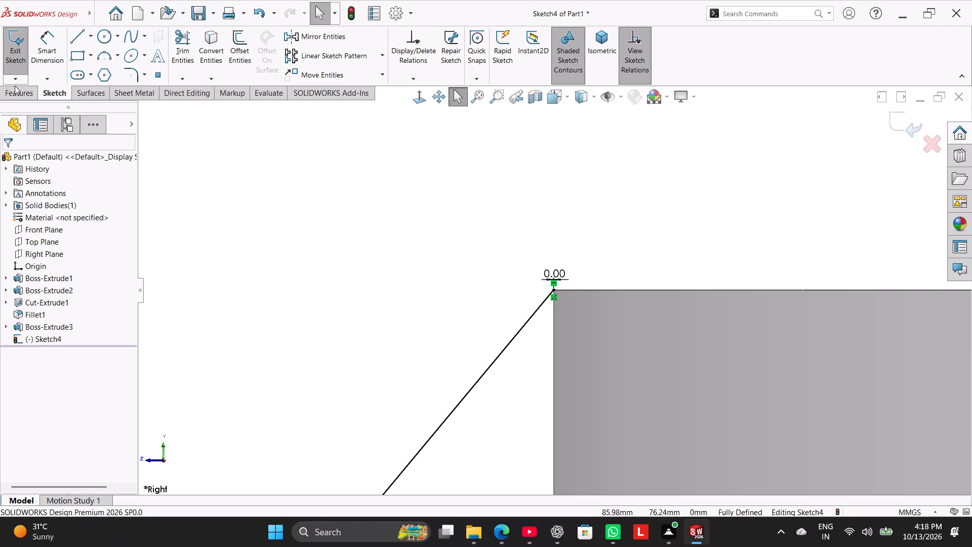
click(18, 90)
click(393, 35)
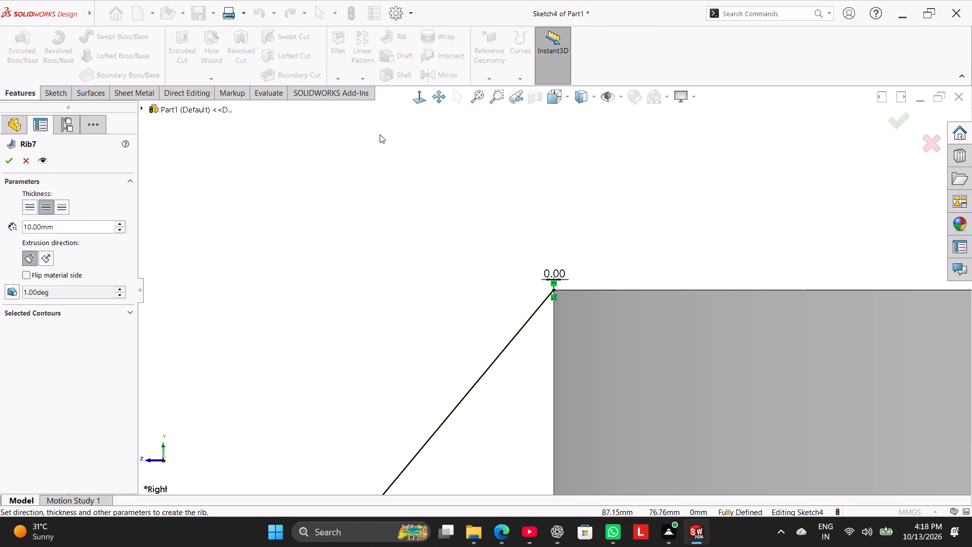
click(30, 272)
click(14, 164)
scroll(330, 272, up, 3)
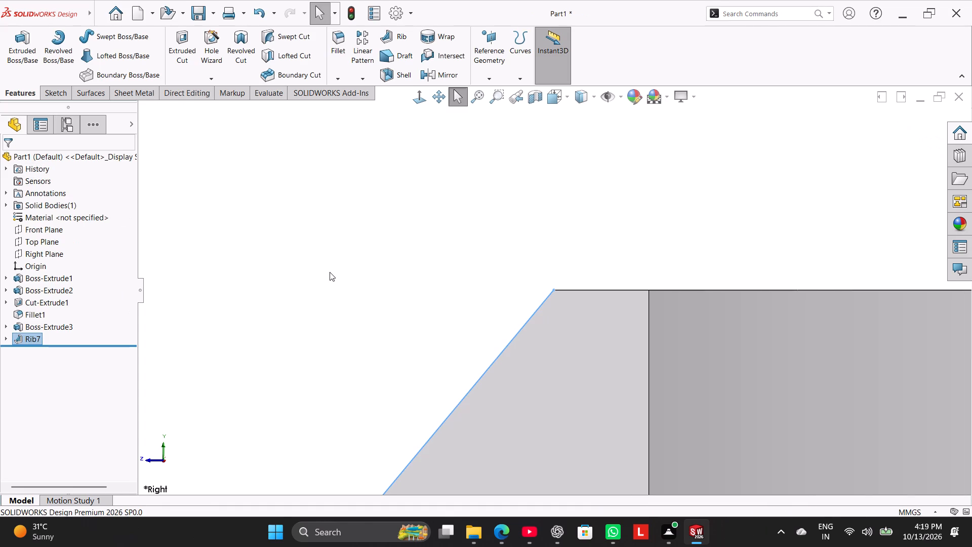
scroll(331, 272, up, 15)
click(353, 279)
middle_drag(389, 262, 414, 301)
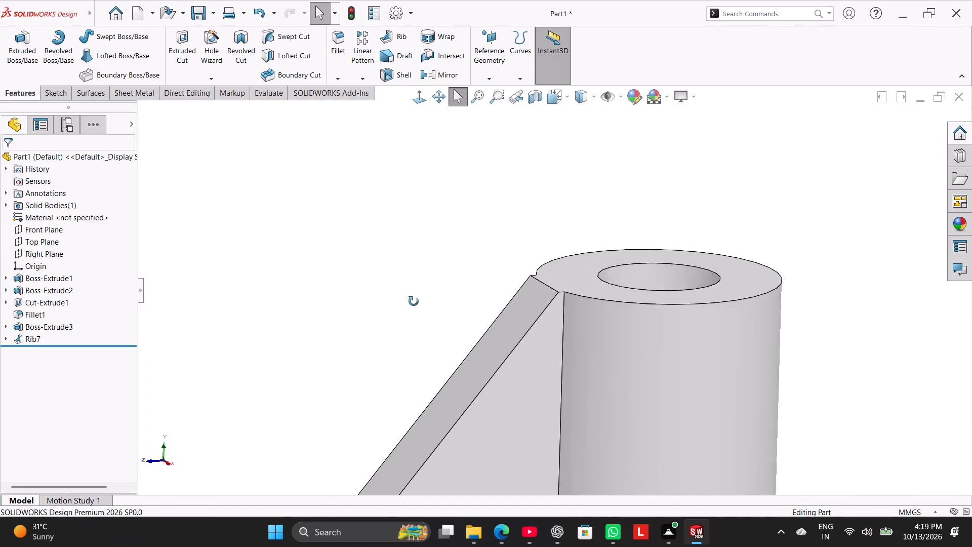
middle_drag(414, 301, 394, 351)
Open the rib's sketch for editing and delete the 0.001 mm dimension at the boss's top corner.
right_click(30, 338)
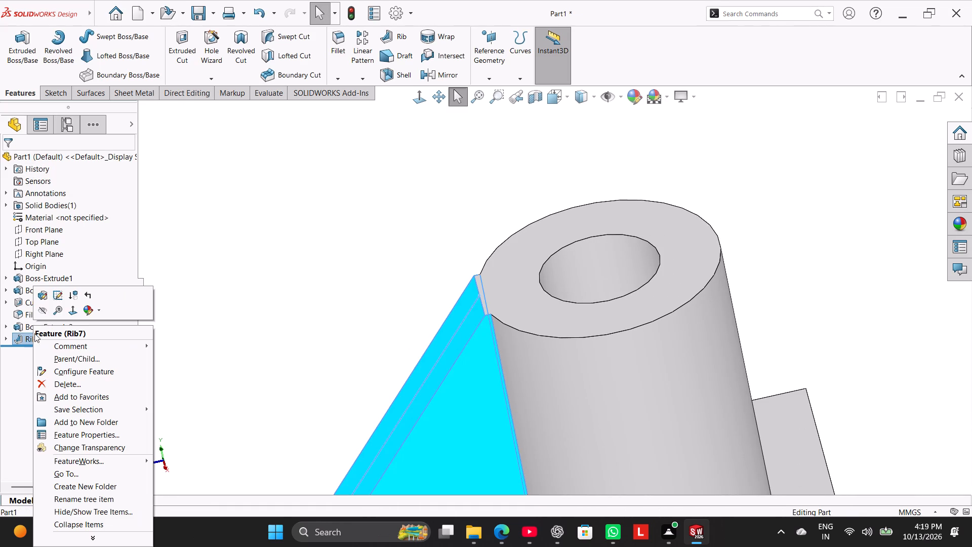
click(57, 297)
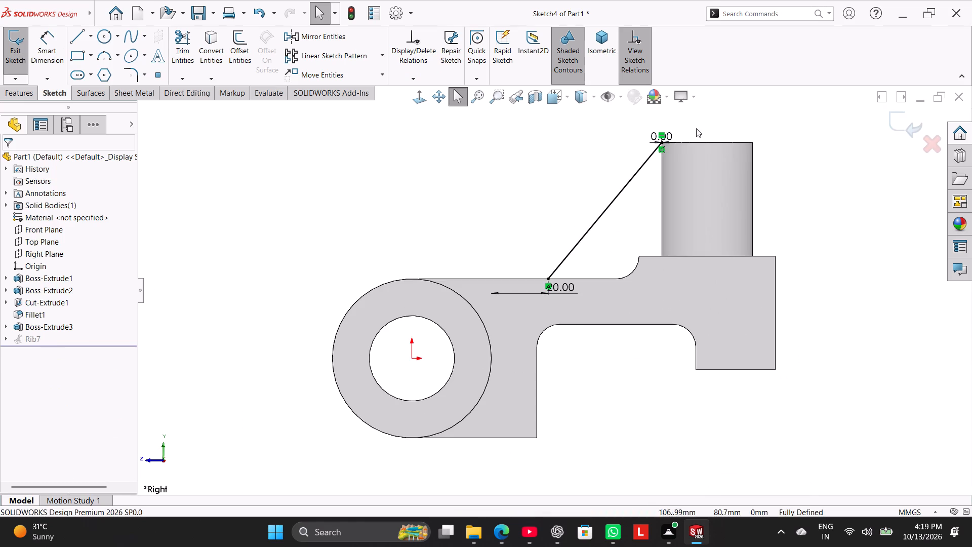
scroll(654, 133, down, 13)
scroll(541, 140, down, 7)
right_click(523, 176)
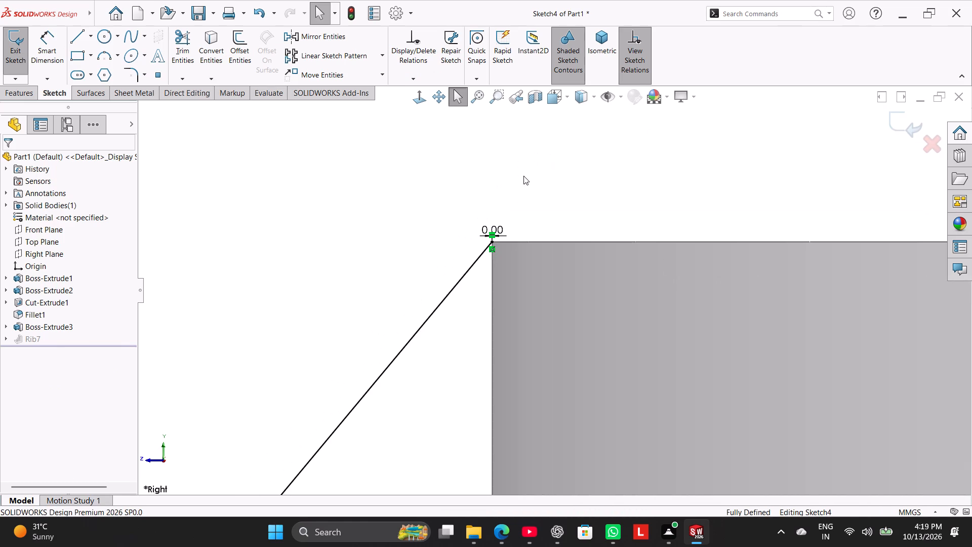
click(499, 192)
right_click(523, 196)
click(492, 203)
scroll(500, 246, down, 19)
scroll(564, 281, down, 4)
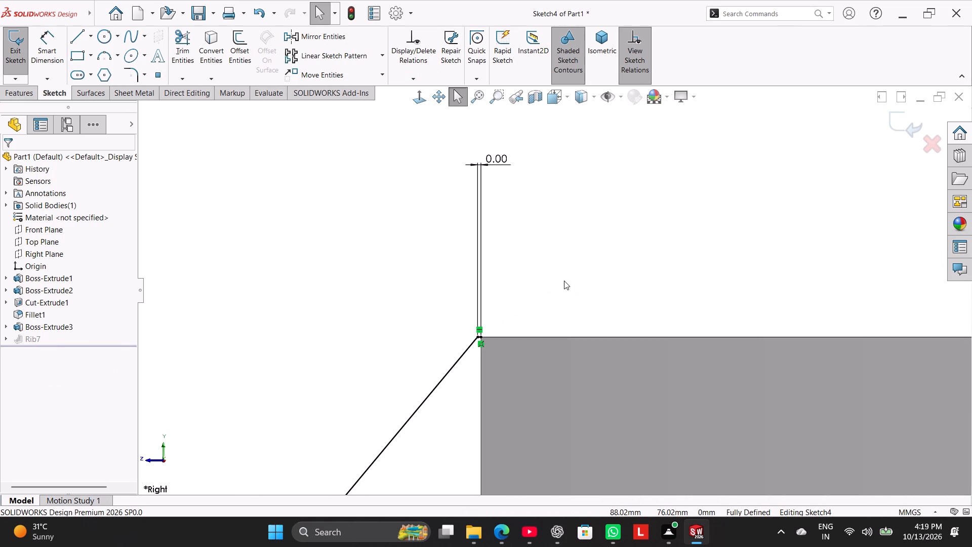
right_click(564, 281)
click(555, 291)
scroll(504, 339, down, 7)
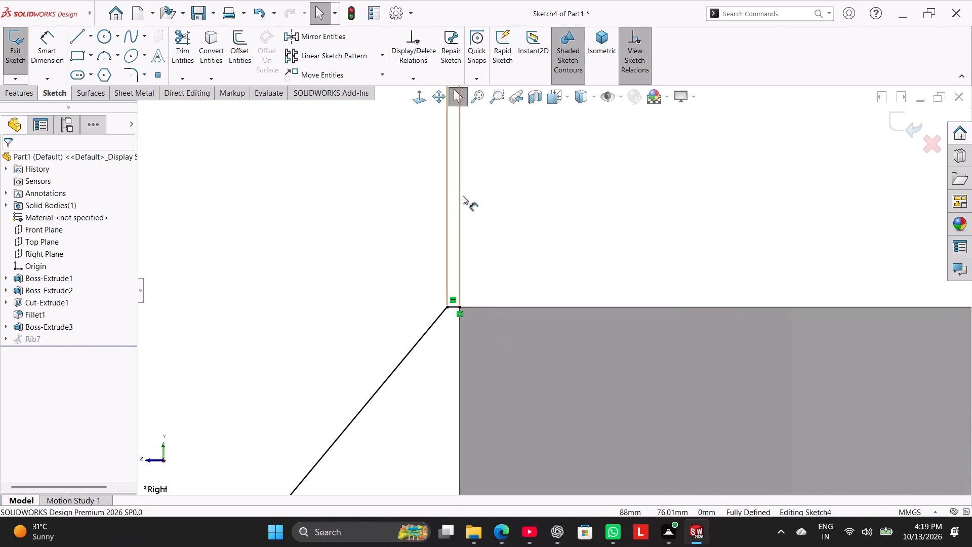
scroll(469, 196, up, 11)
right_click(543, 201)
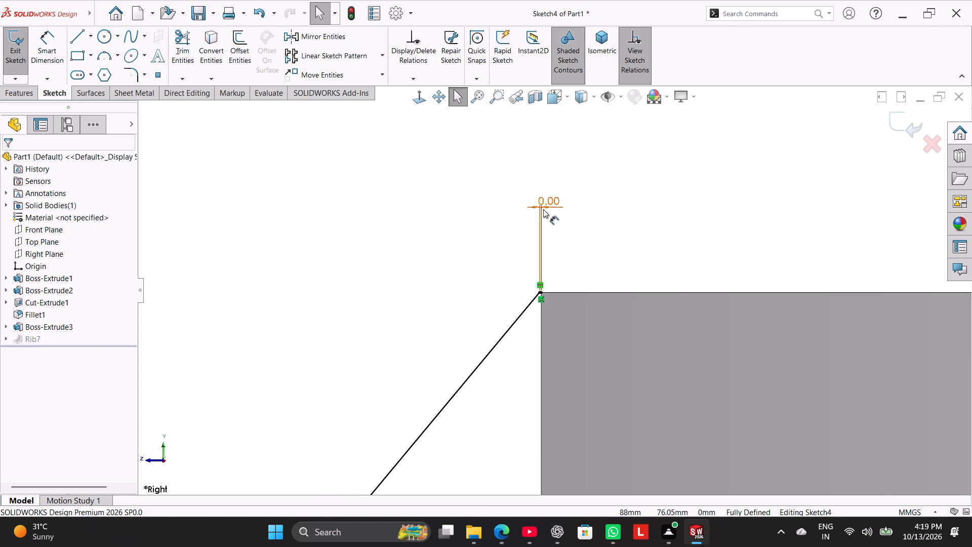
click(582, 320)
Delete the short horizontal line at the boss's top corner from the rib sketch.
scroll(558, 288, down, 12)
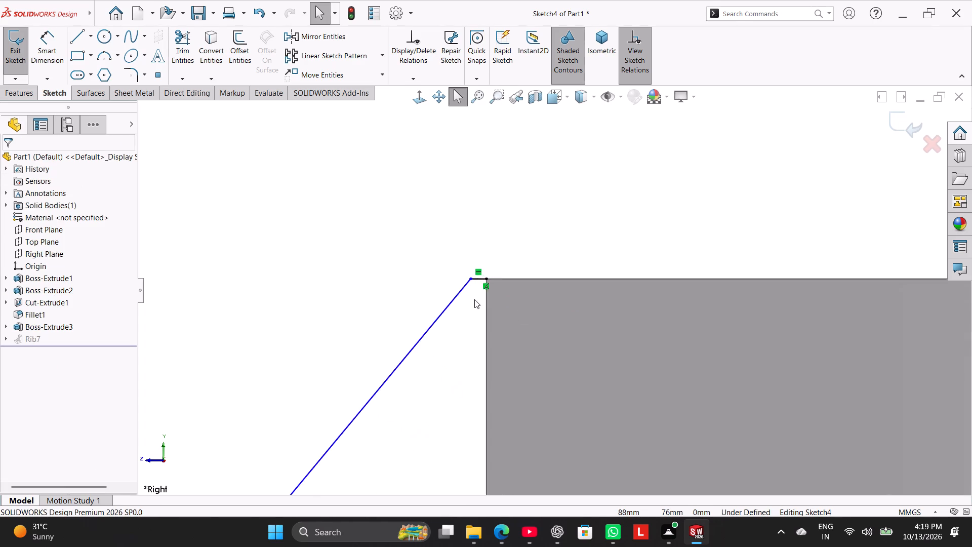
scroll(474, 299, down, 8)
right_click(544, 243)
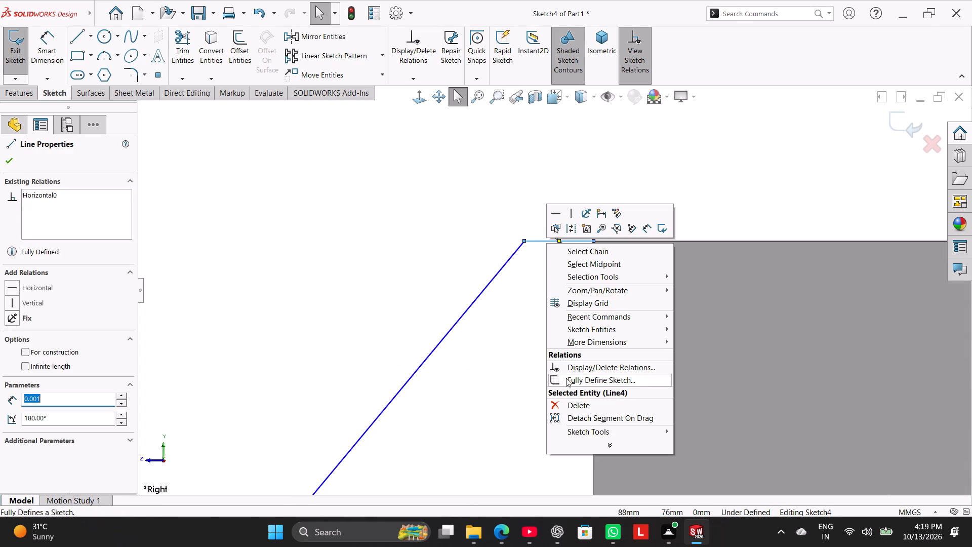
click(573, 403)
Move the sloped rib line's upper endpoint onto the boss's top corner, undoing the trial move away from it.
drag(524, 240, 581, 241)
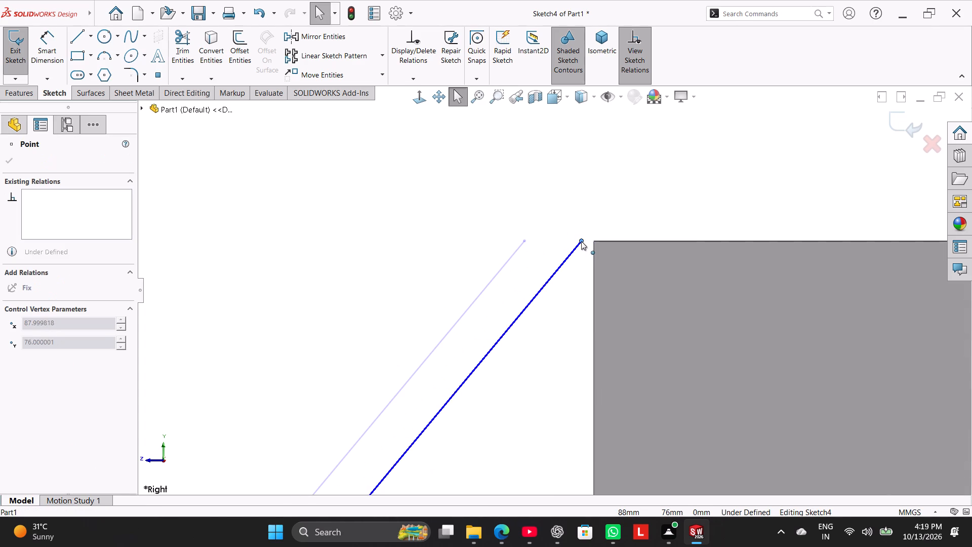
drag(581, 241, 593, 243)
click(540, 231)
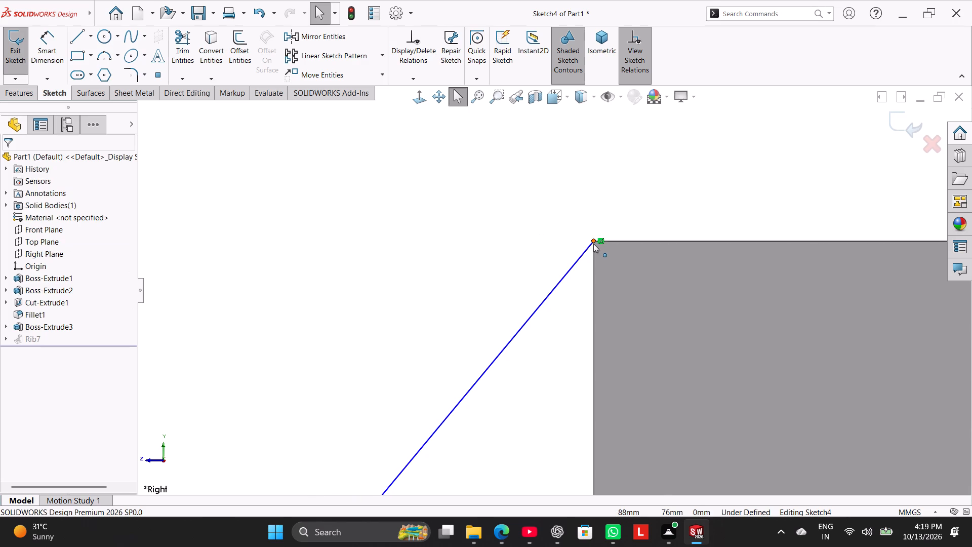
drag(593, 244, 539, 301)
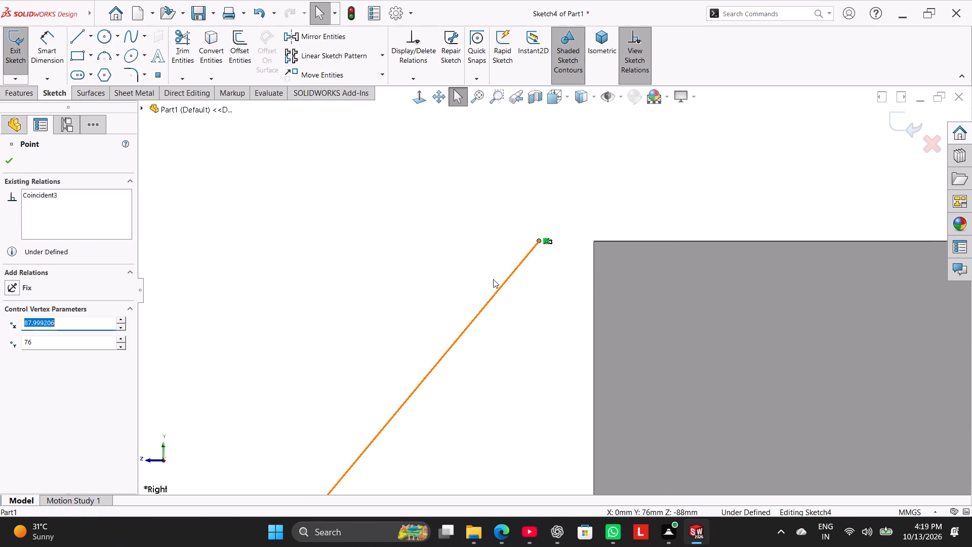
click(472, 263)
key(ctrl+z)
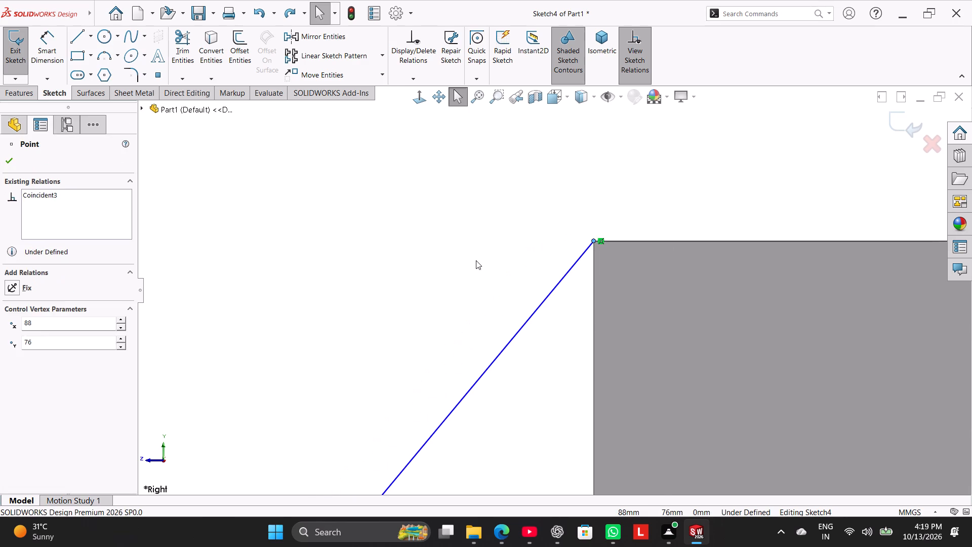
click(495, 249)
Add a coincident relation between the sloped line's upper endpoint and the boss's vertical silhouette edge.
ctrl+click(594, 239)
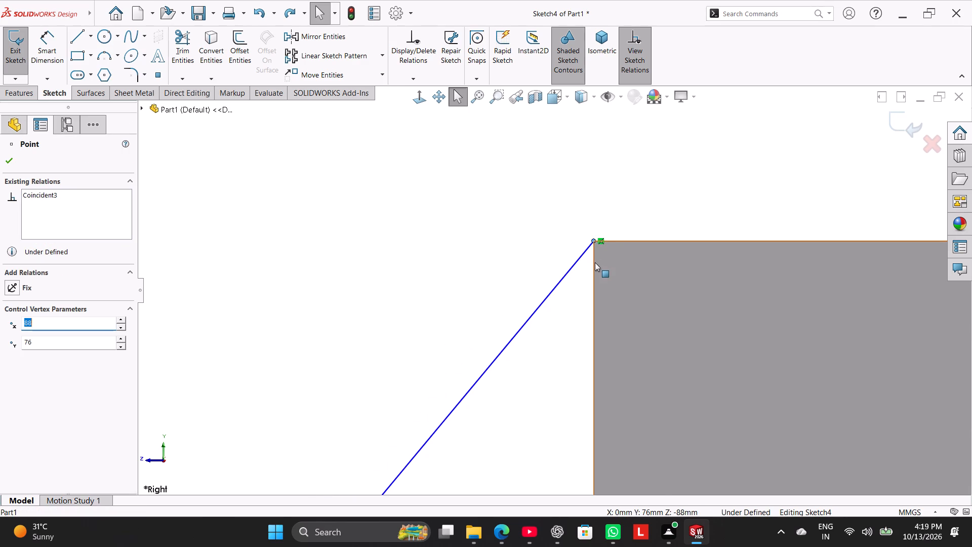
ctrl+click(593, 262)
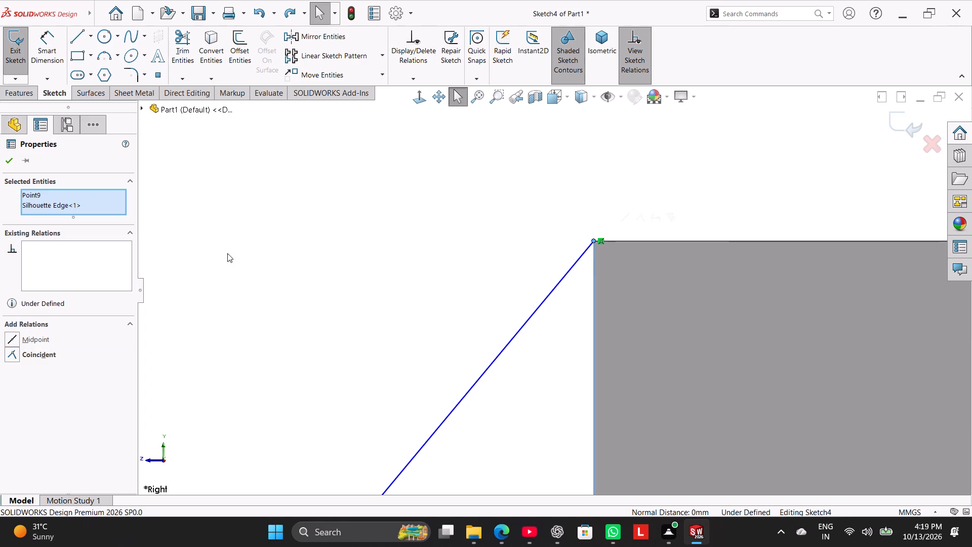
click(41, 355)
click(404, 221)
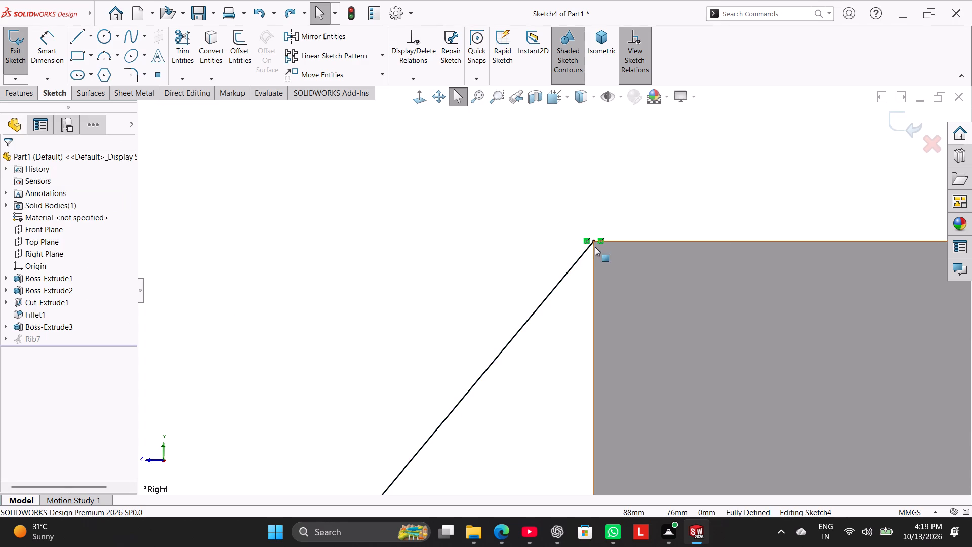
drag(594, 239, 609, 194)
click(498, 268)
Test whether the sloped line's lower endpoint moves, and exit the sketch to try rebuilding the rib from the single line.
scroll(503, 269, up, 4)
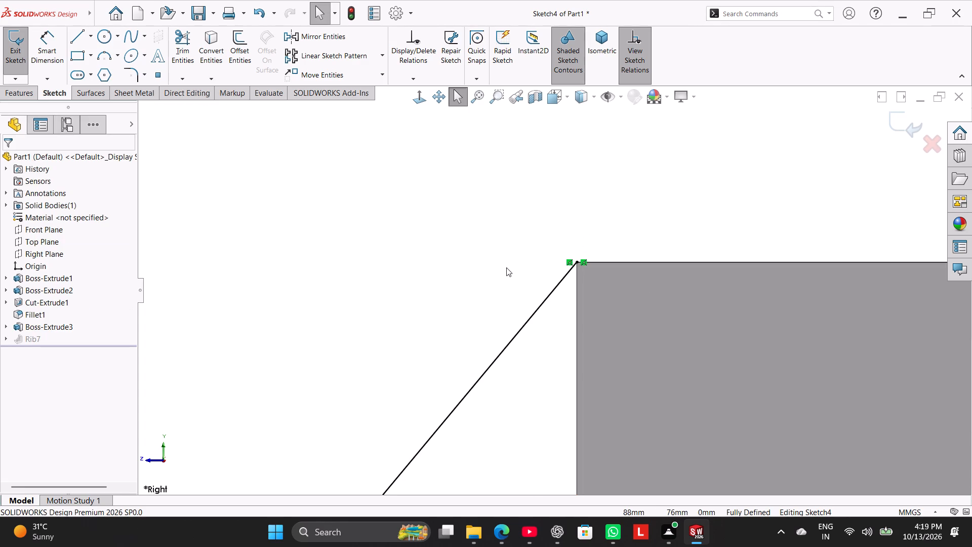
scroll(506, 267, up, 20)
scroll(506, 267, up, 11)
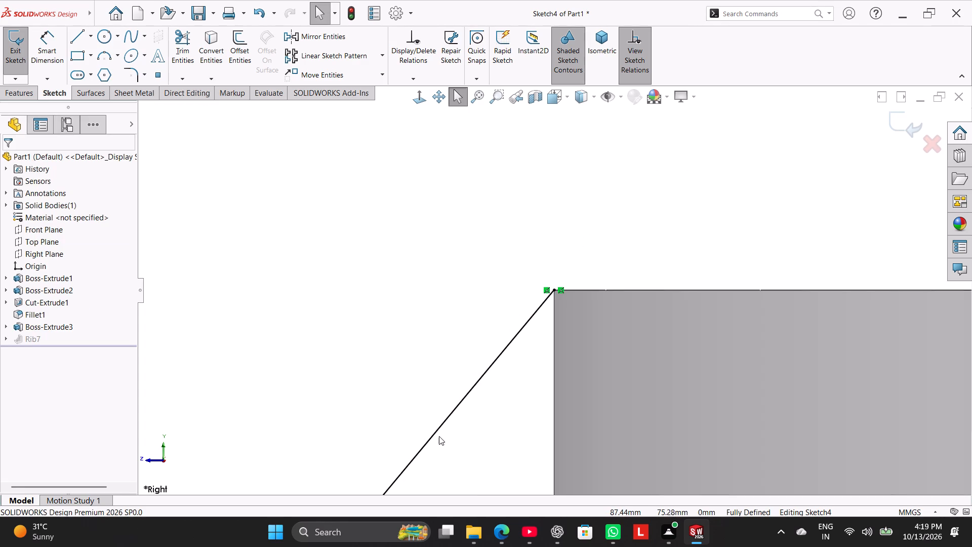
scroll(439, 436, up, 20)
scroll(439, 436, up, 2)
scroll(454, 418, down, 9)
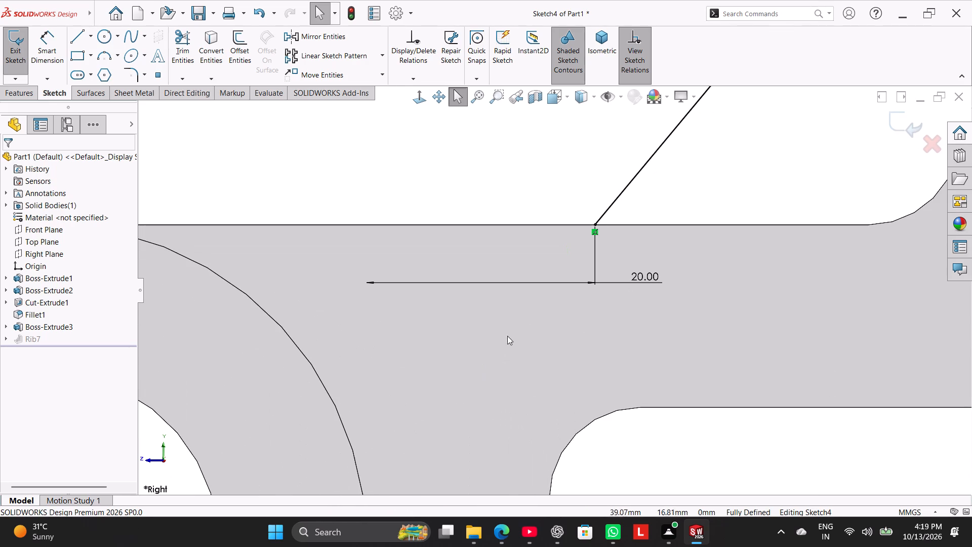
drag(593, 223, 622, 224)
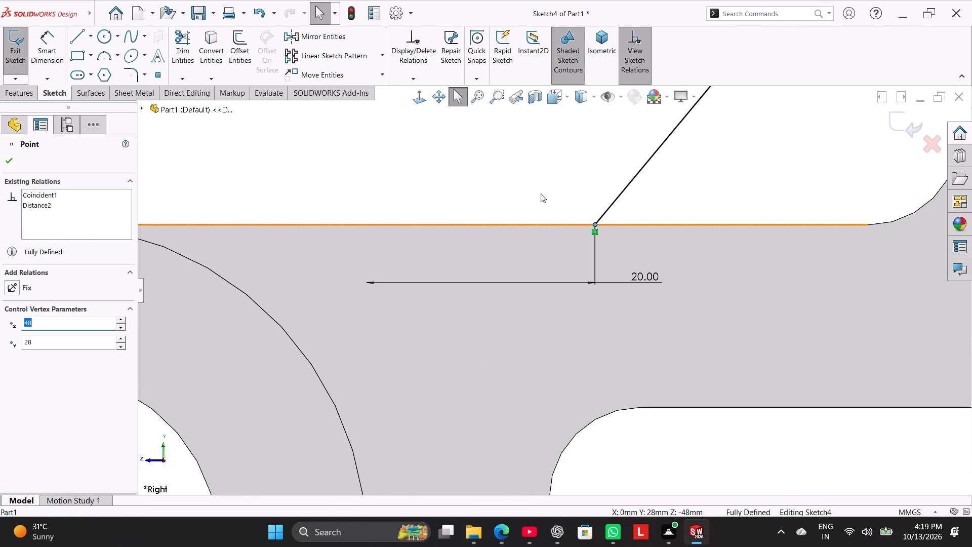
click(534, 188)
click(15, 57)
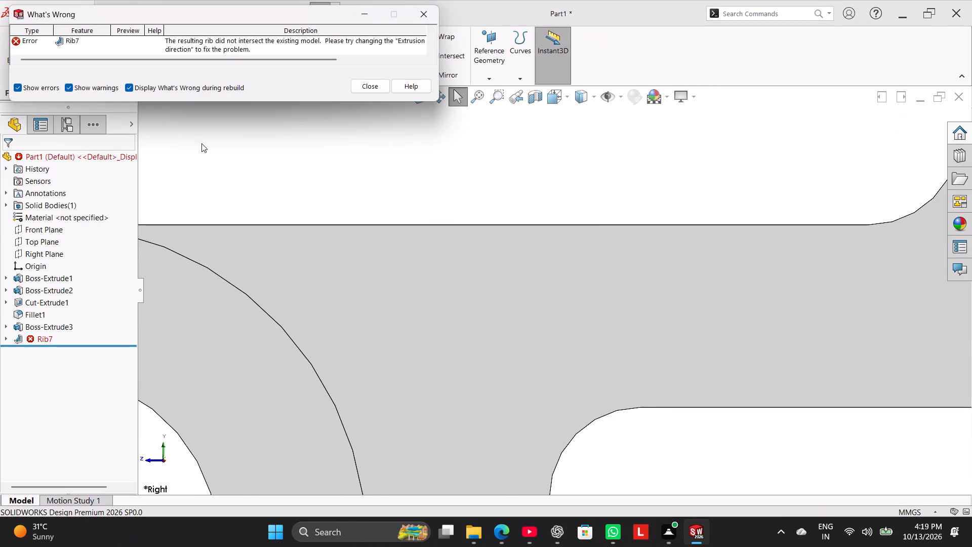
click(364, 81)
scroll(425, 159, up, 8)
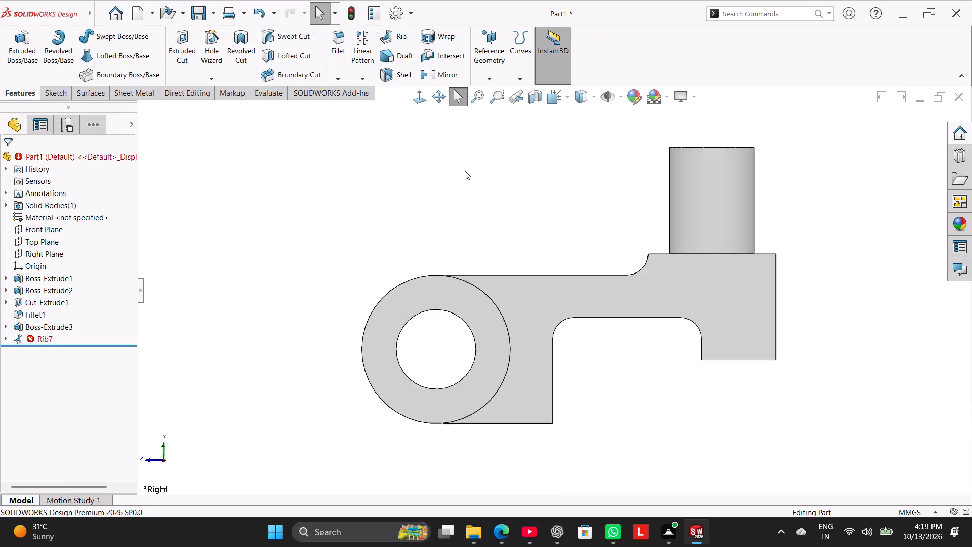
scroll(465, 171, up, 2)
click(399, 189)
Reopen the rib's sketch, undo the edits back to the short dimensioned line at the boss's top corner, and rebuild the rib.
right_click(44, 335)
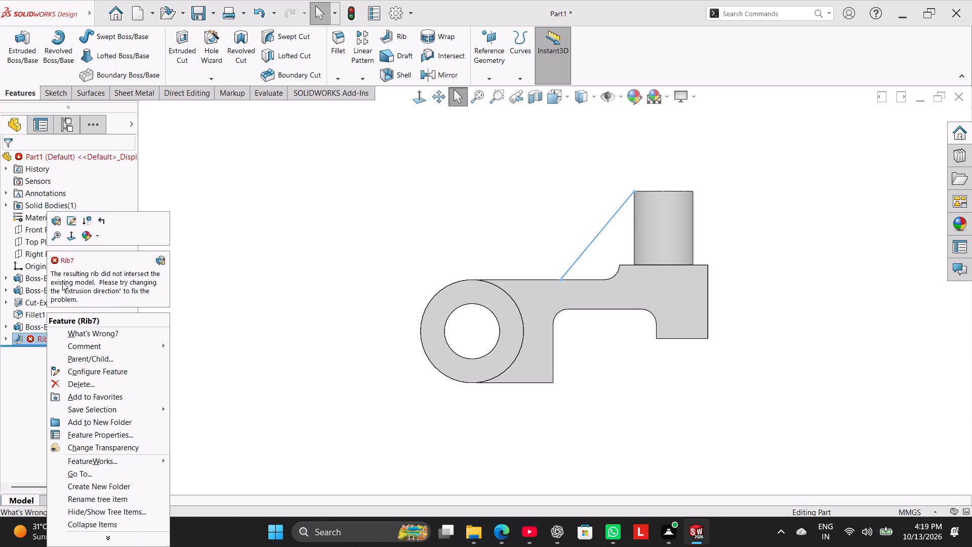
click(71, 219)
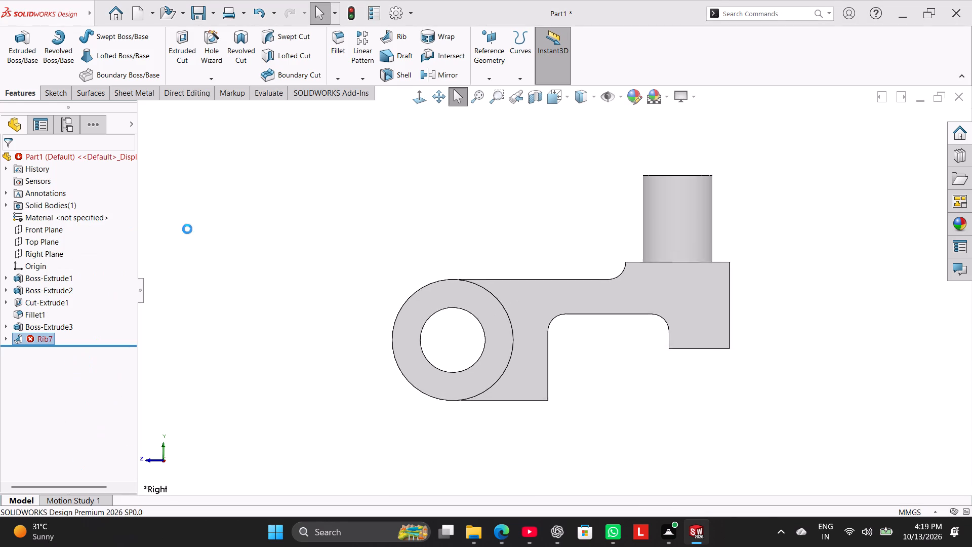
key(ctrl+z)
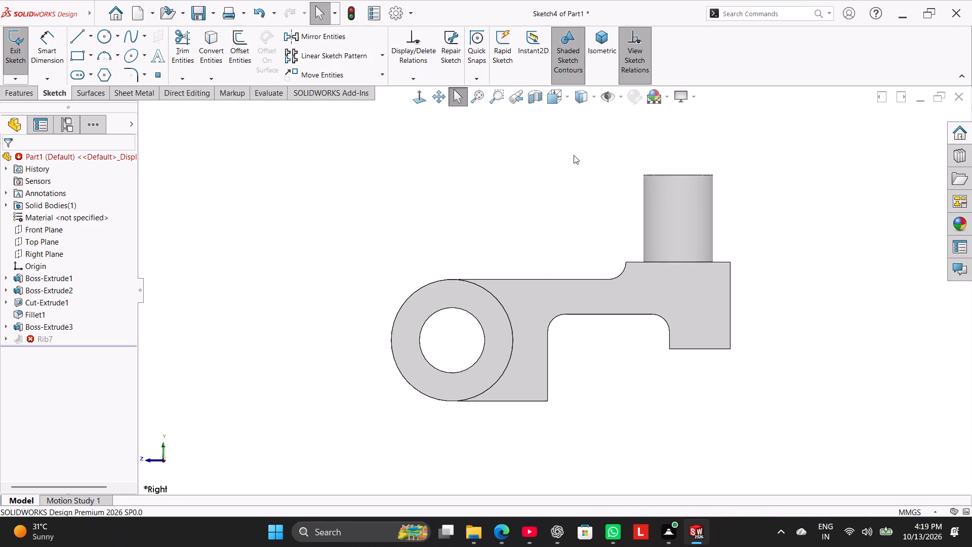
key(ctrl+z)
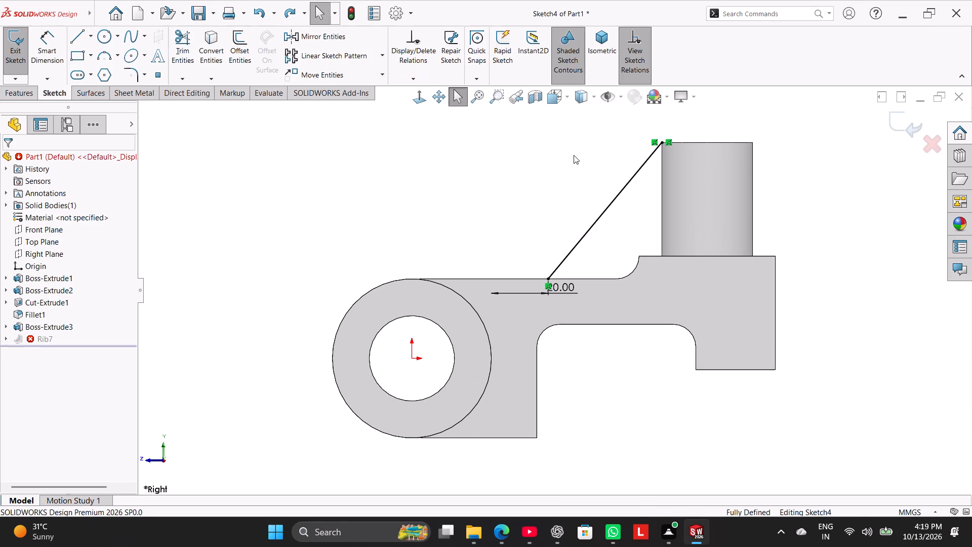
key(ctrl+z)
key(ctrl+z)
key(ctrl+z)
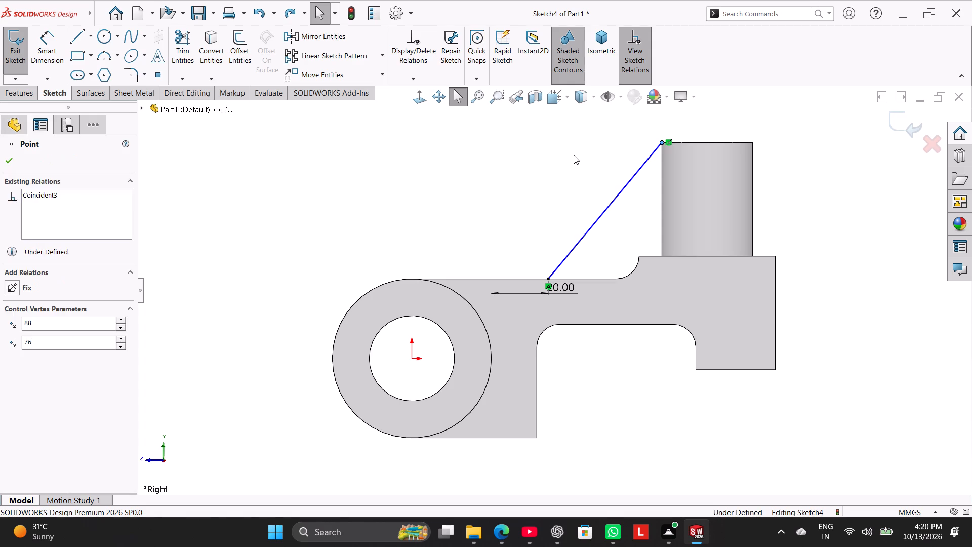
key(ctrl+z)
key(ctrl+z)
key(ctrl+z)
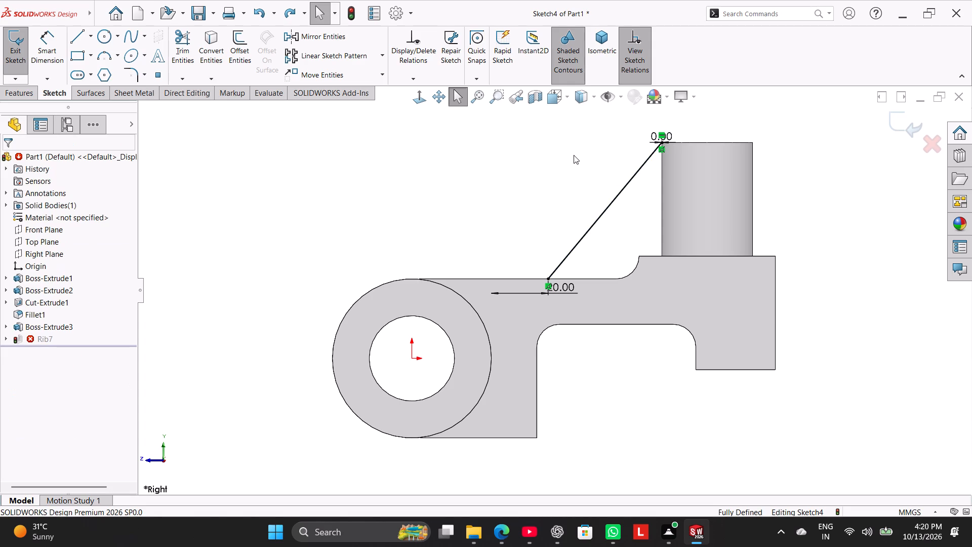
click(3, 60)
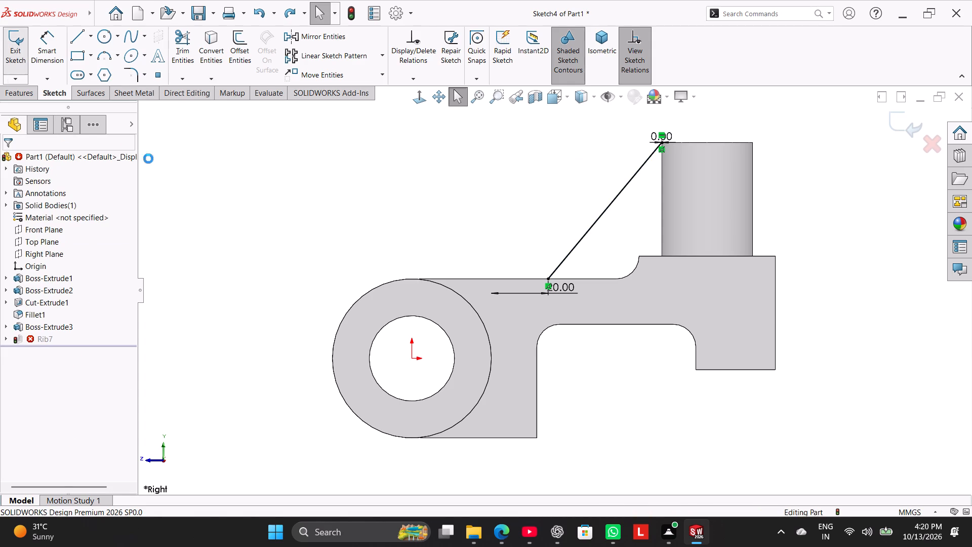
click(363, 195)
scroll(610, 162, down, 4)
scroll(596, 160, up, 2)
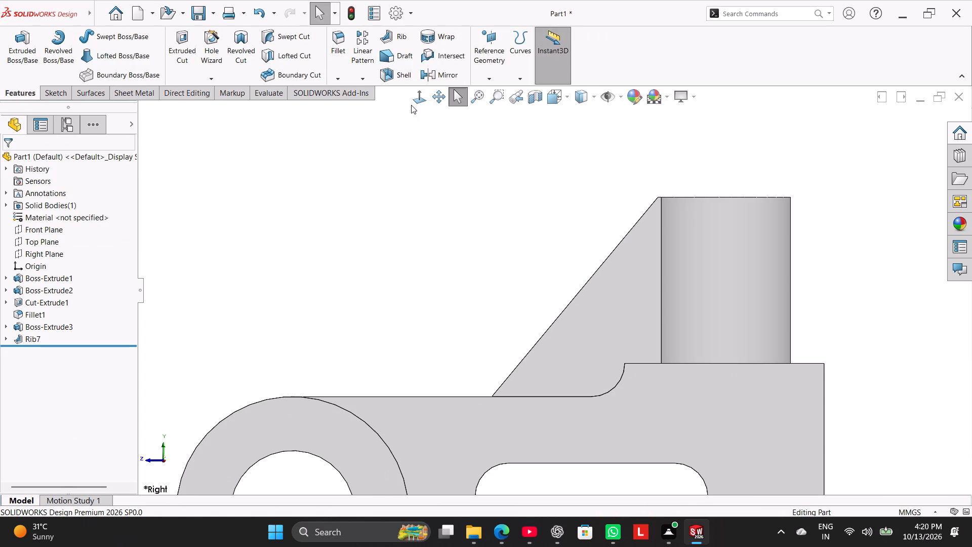
On the Right Plane, sketch a sloped line about 63 mm long from the boss's top corner down to the rib's lower end.
click(54, 97)
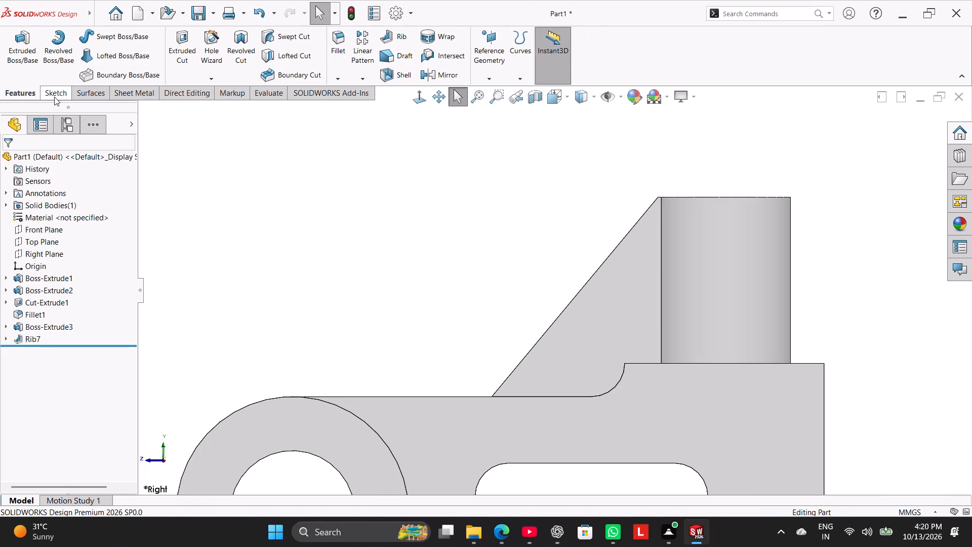
click(18, 49)
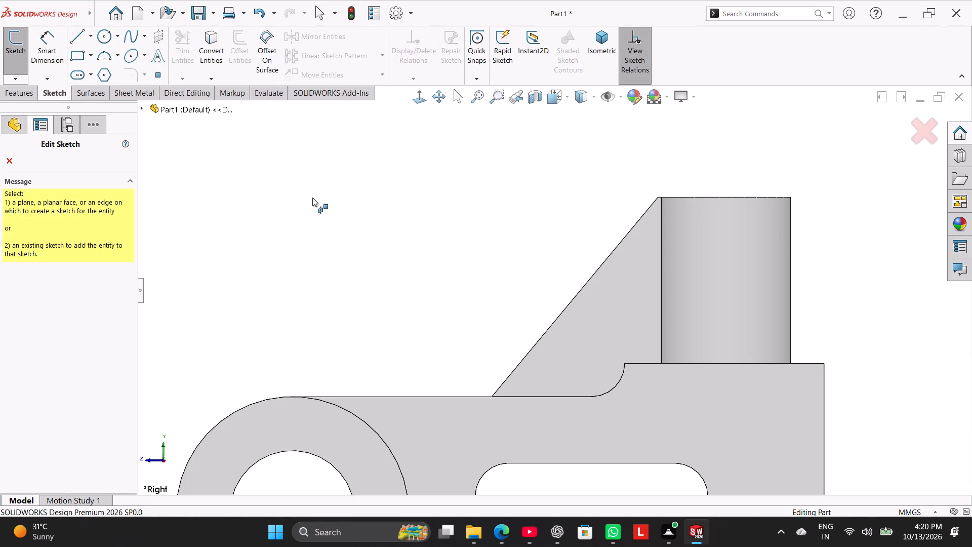
click(145, 106)
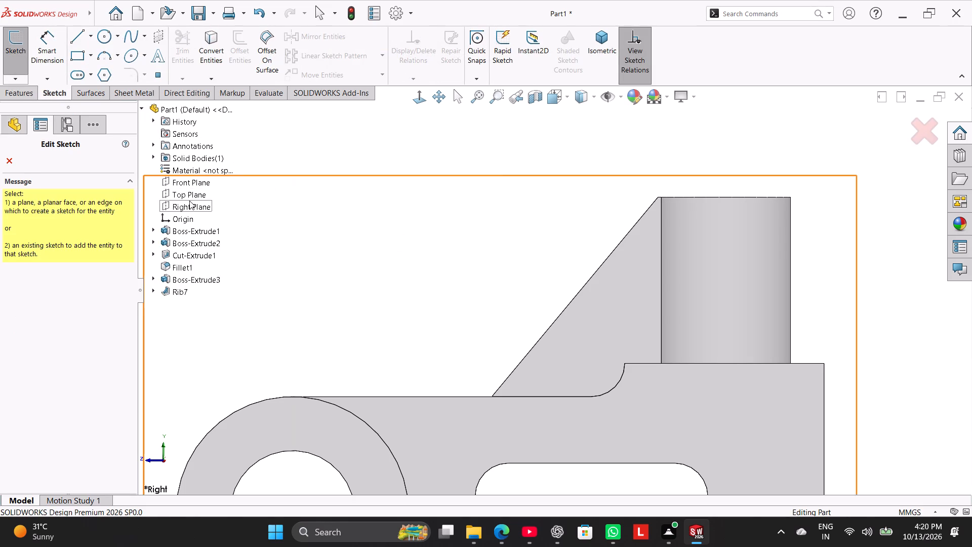
click(190, 202)
click(525, 170)
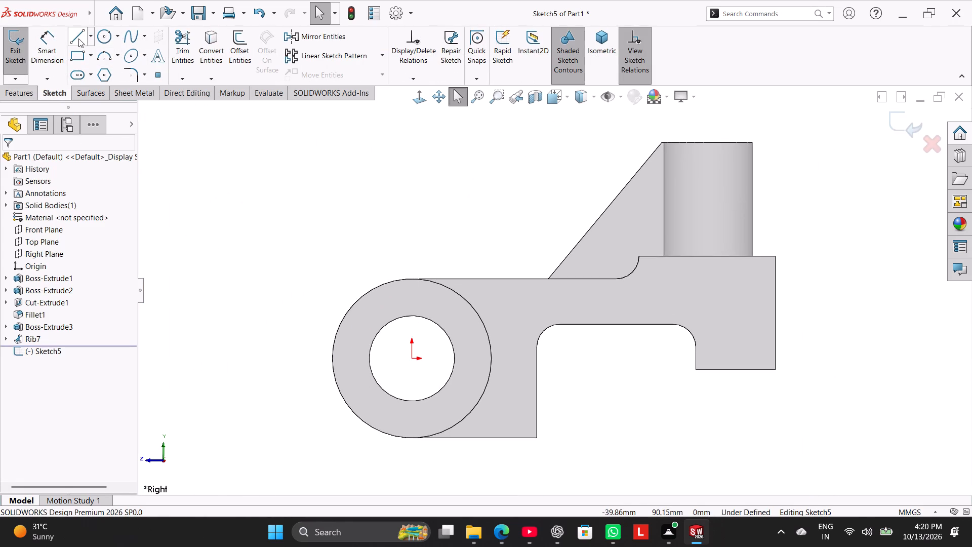
click(78, 38)
scroll(562, 152, down, 4)
scroll(757, 174, down, 6)
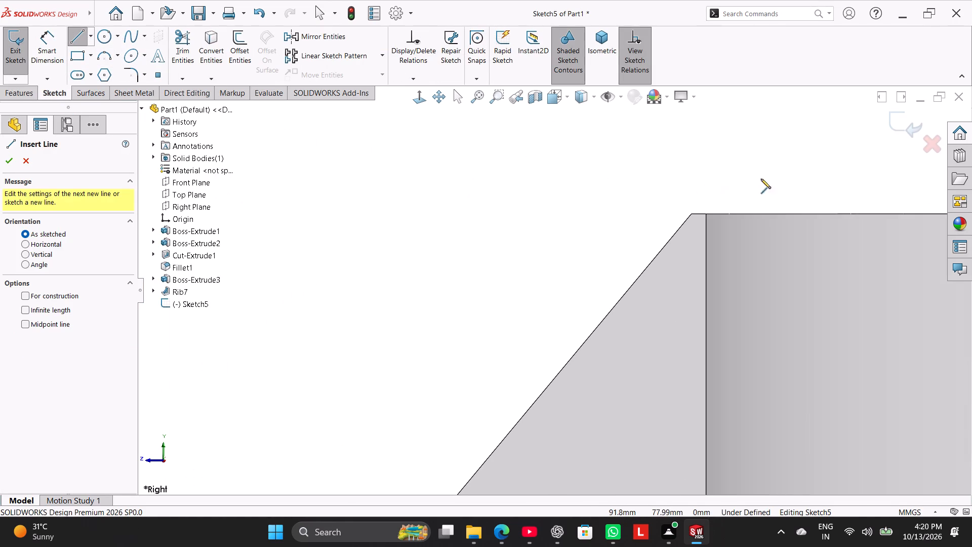
click(706, 215)
scroll(653, 300, up, 4)
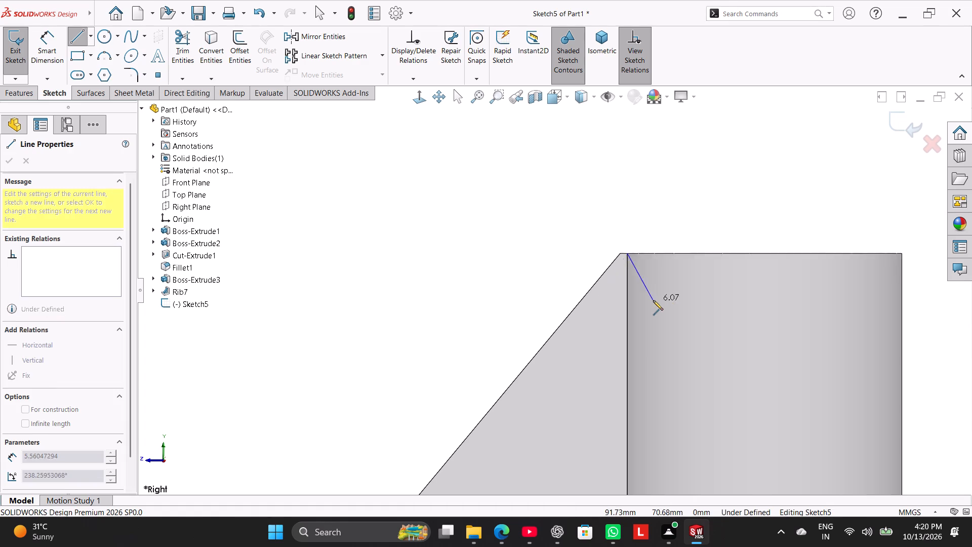
scroll(653, 300, up, 10)
scroll(517, 383, down, 4)
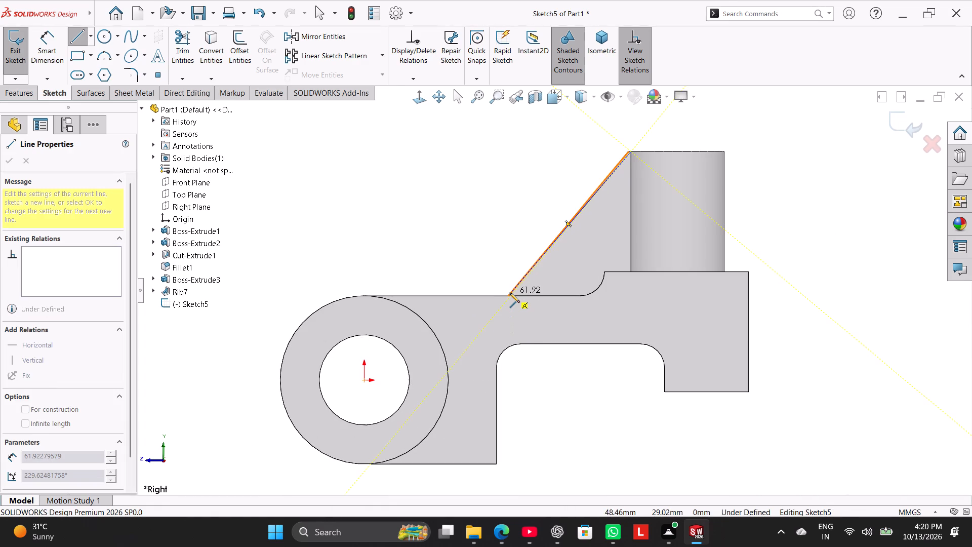
scroll(510, 296, down, 10)
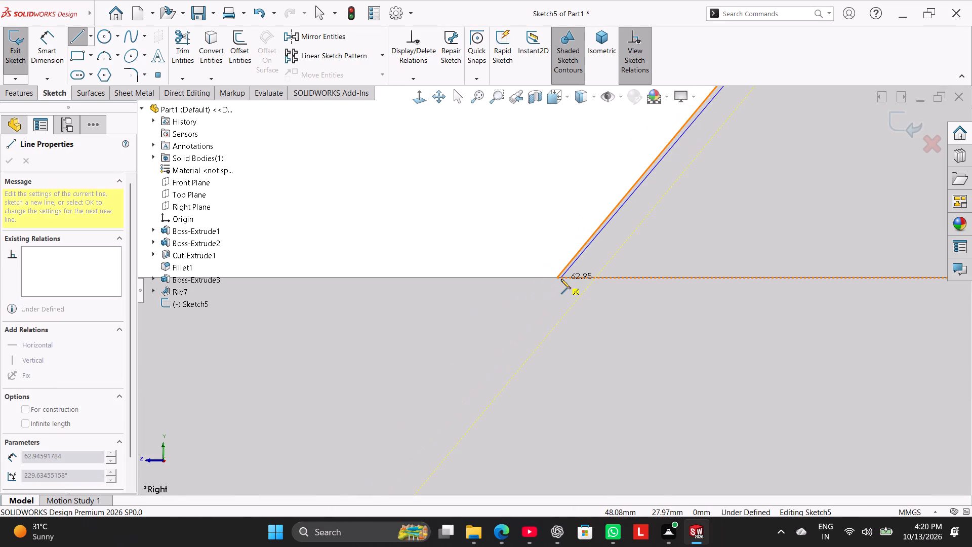
click(558, 279)
right_click(532, 259)
click(543, 263)
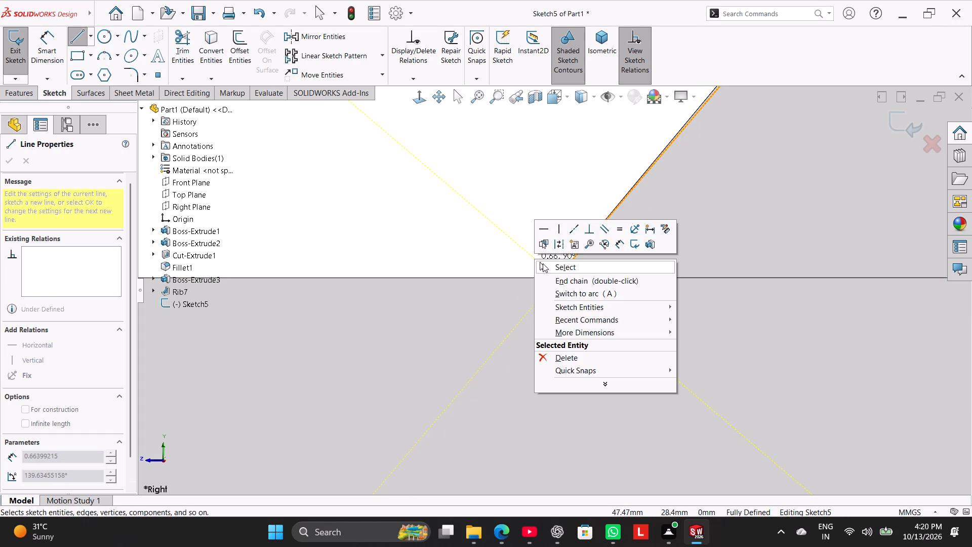
Convert the rib's sloped outer edge into a line in the current sketch.
scroll(612, 189, down, 4)
scroll(665, 159, down, 3)
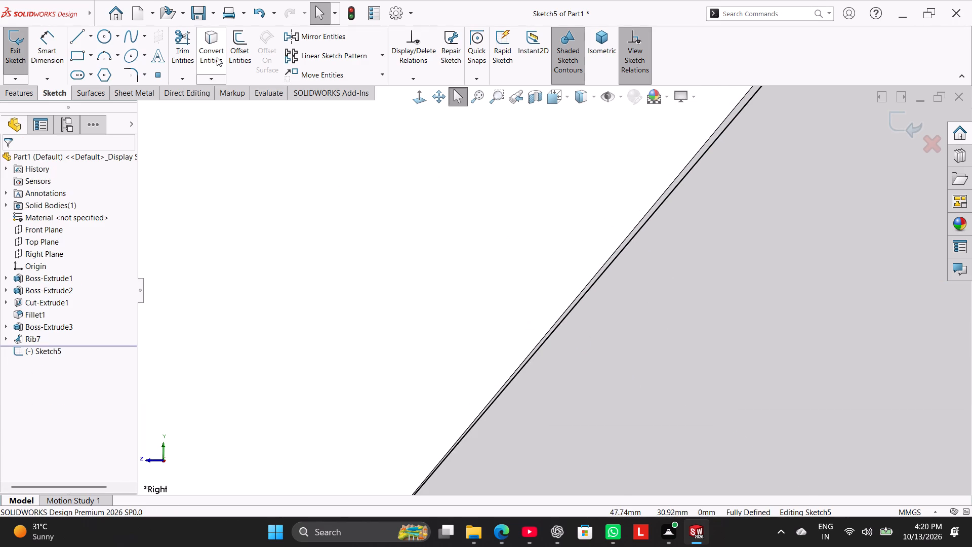
click(217, 57)
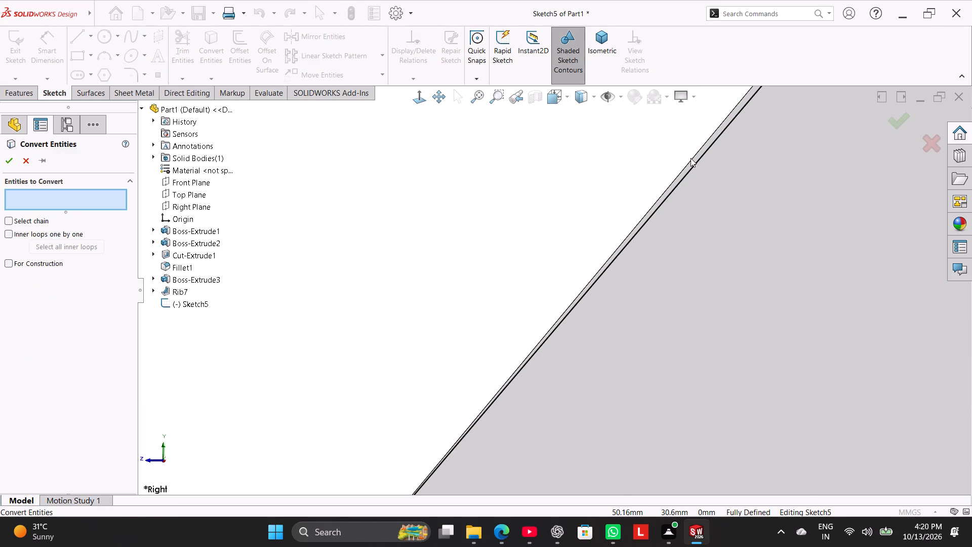
click(692, 159)
scroll(576, 207, up, 7)
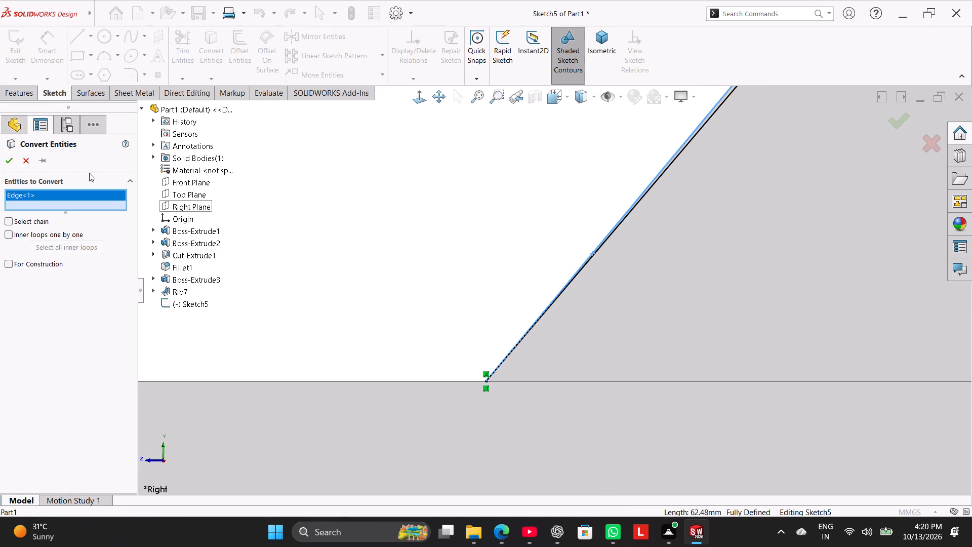
click(12, 163)
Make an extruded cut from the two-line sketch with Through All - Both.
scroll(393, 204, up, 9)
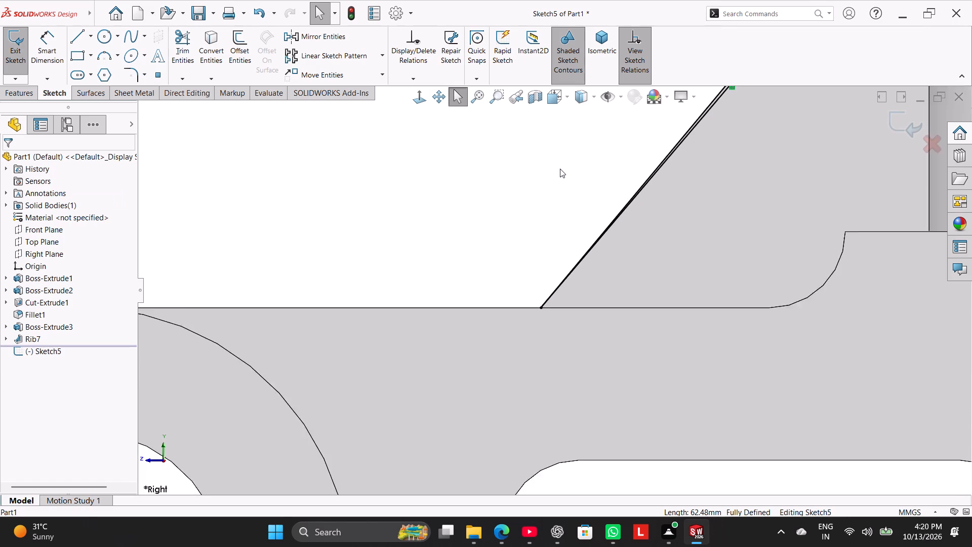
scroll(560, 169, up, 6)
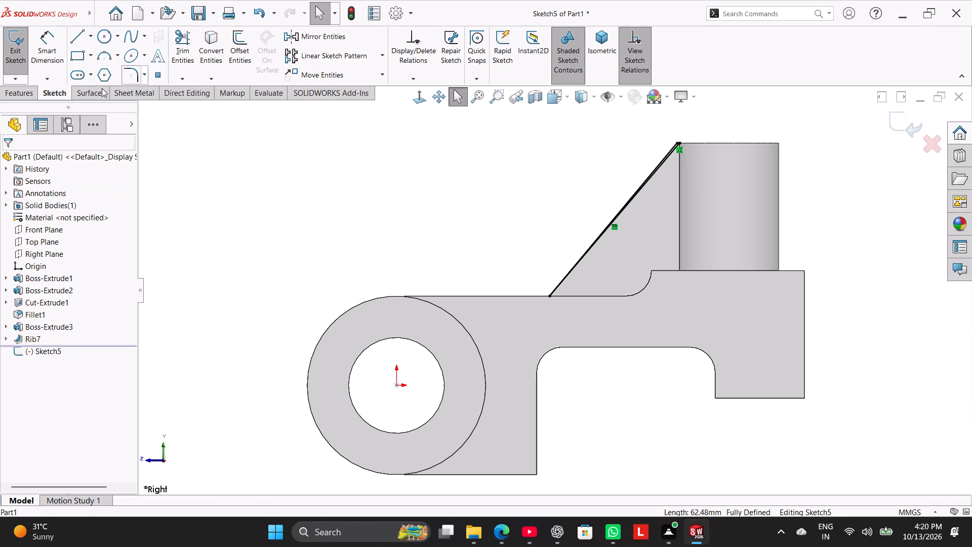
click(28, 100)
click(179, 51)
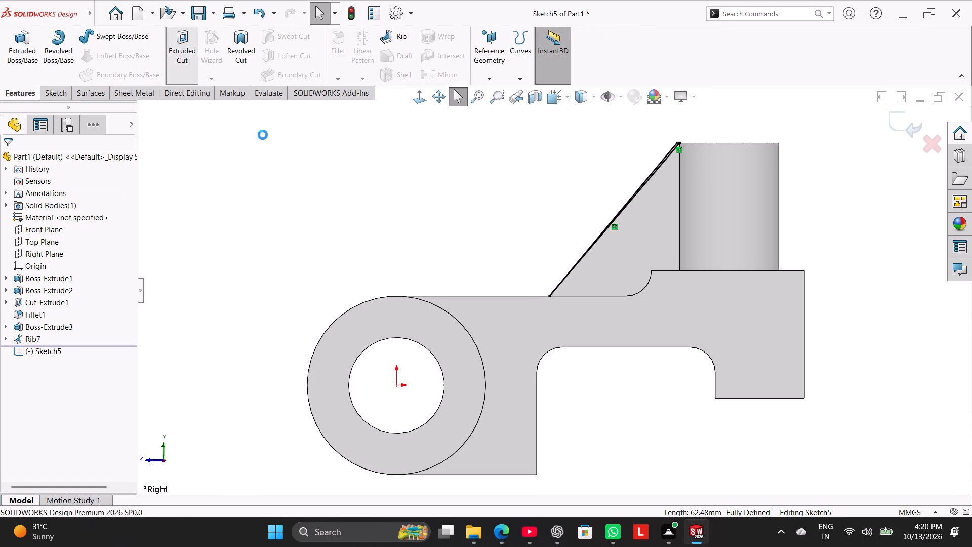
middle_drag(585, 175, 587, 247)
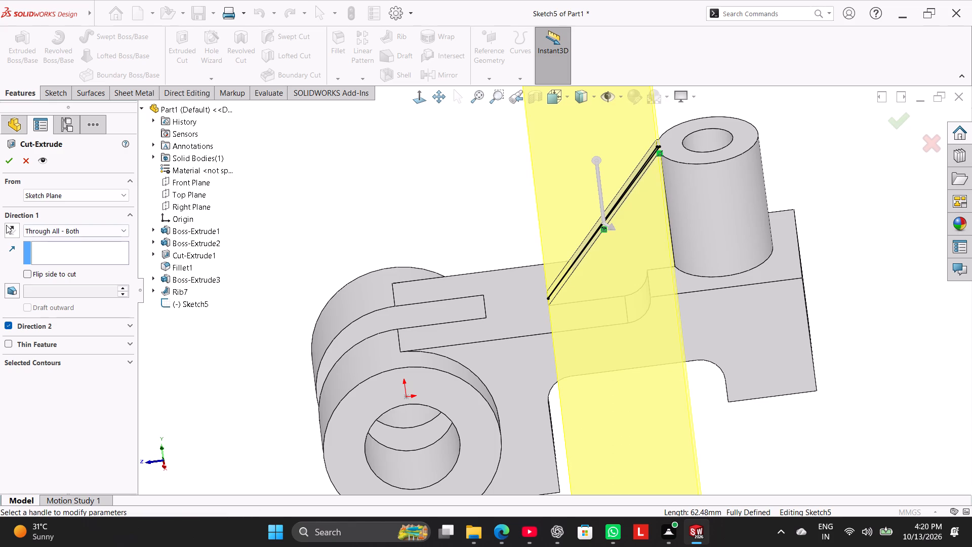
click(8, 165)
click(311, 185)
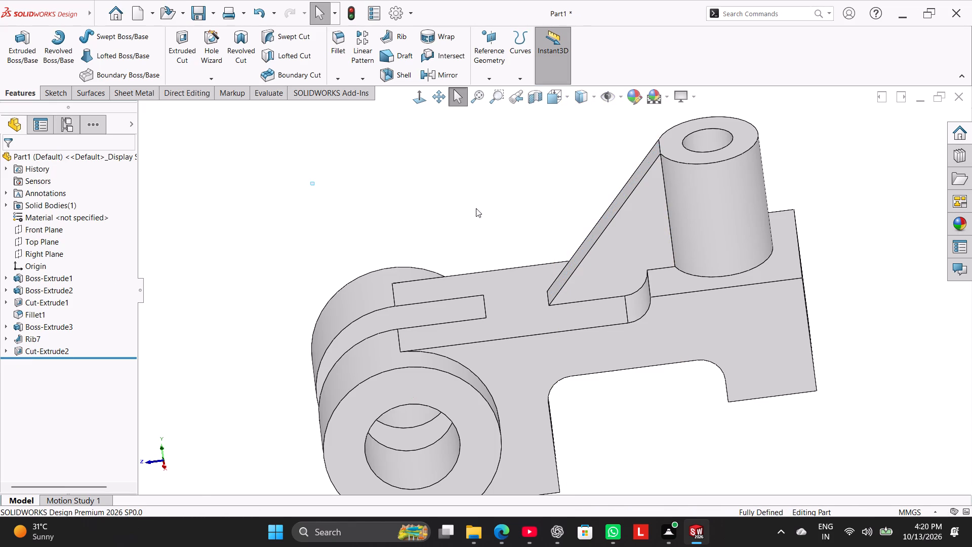
Examine where the rib's upper end meets the boss's top rim from several angles.
scroll(613, 161, down, 4)
scroll(717, 173, down, 8)
middle_drag(410, 225, 376, 210)
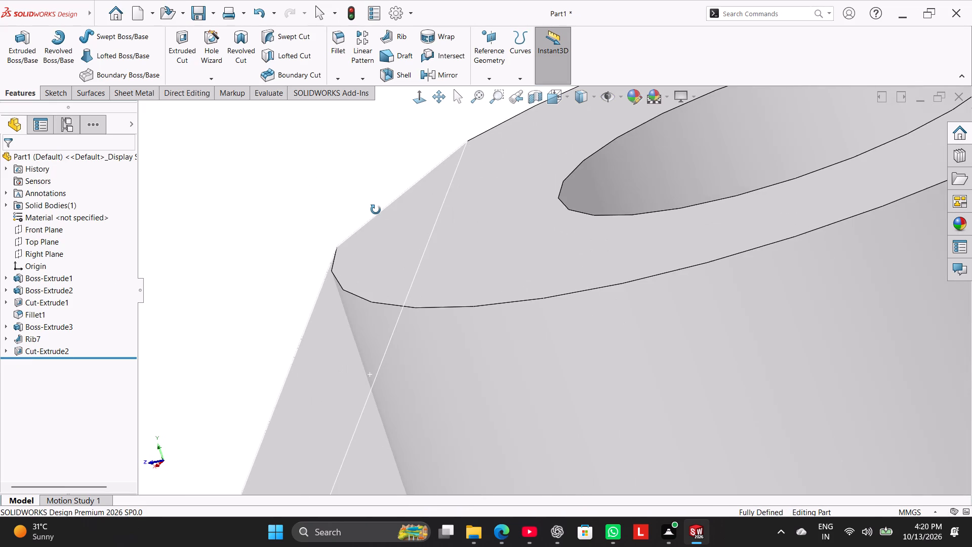
middle_drag(376, 210, 408, 241)
click(408, 241)
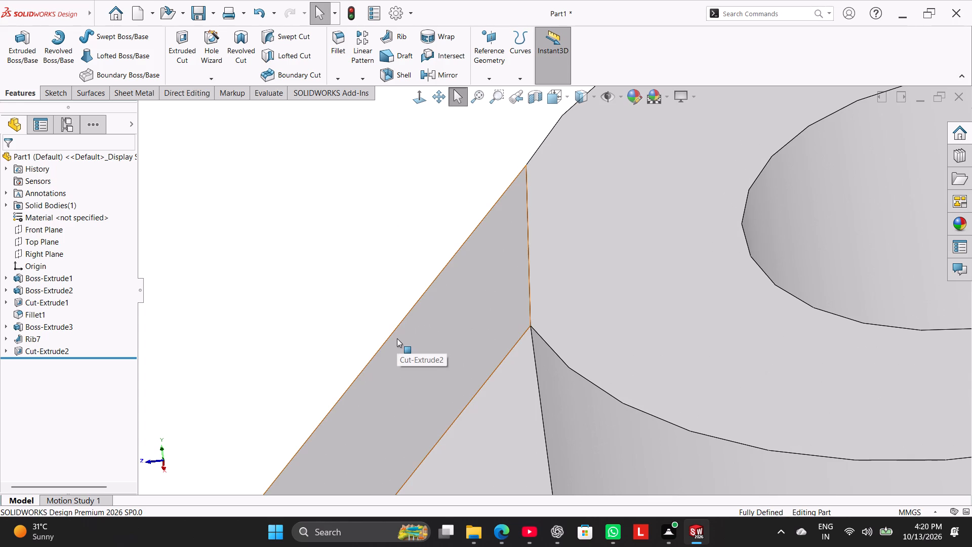
key(slash)
click(358, 306)
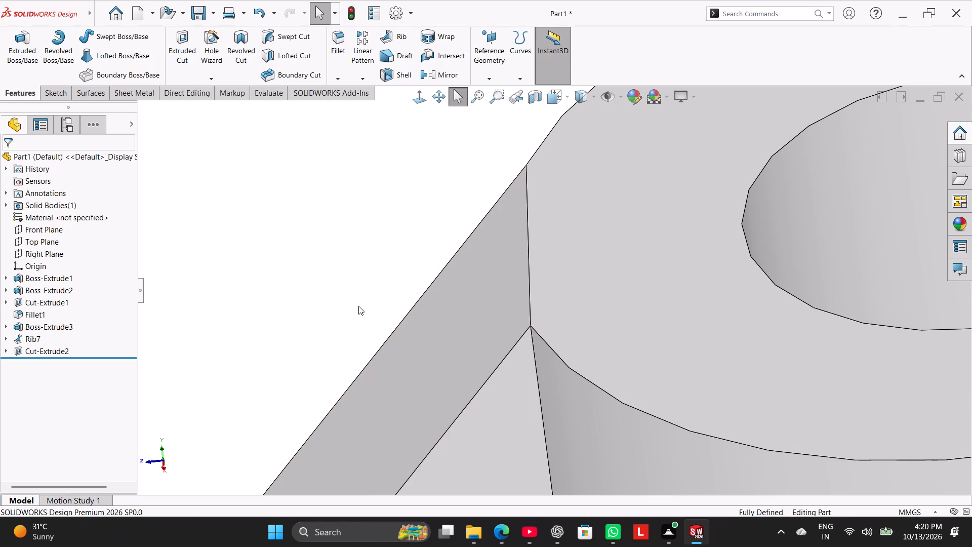
scroll(371, 321, up, 15)
middle_drag(431, 331, 479, 364)
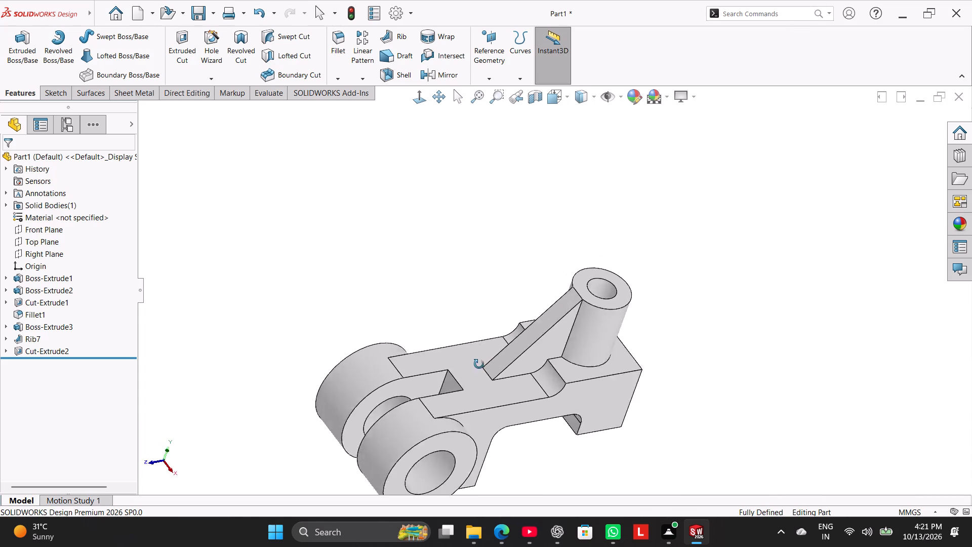
middle_drag(479, 364, 423, 343)
scroll(553, 267, down, 2)
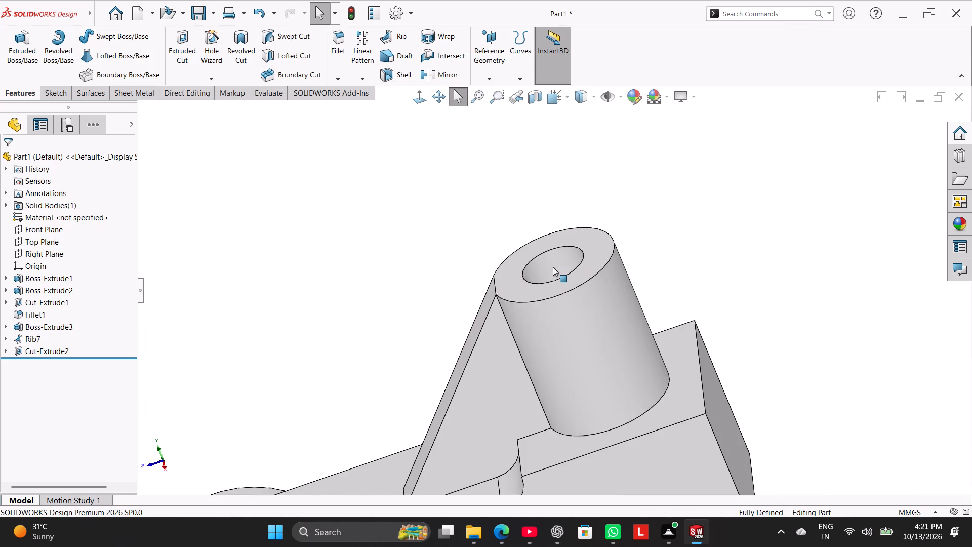
scroll(553, 267, down, 8)
scroll(503, 296, down, 4)
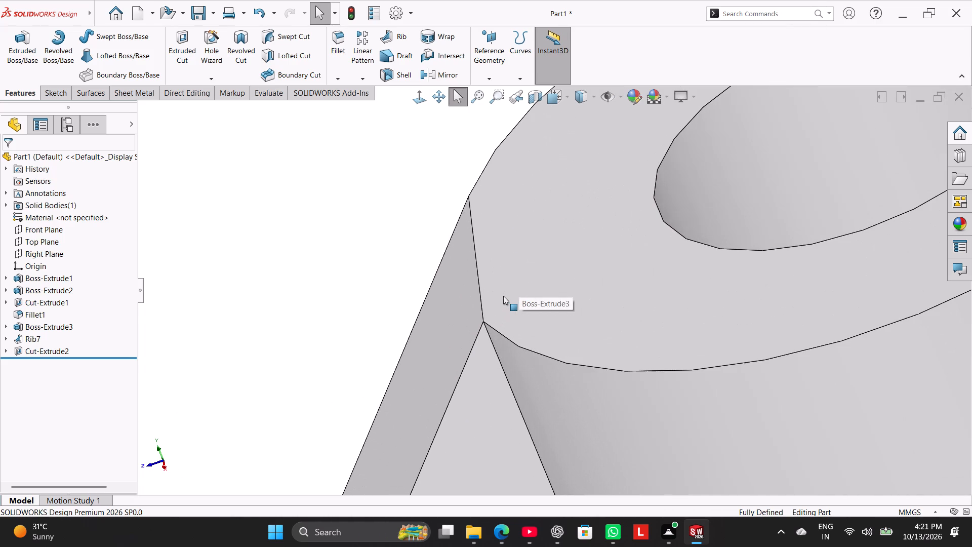
scroll(503, 296, down, 5)
scroll(503, 296, up, 5)
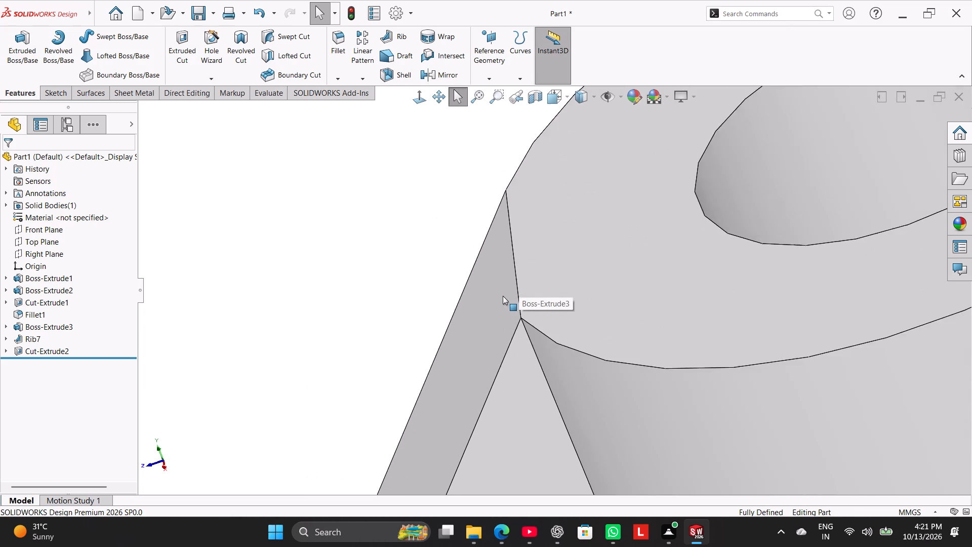
scroll(503, 296, up, 2)
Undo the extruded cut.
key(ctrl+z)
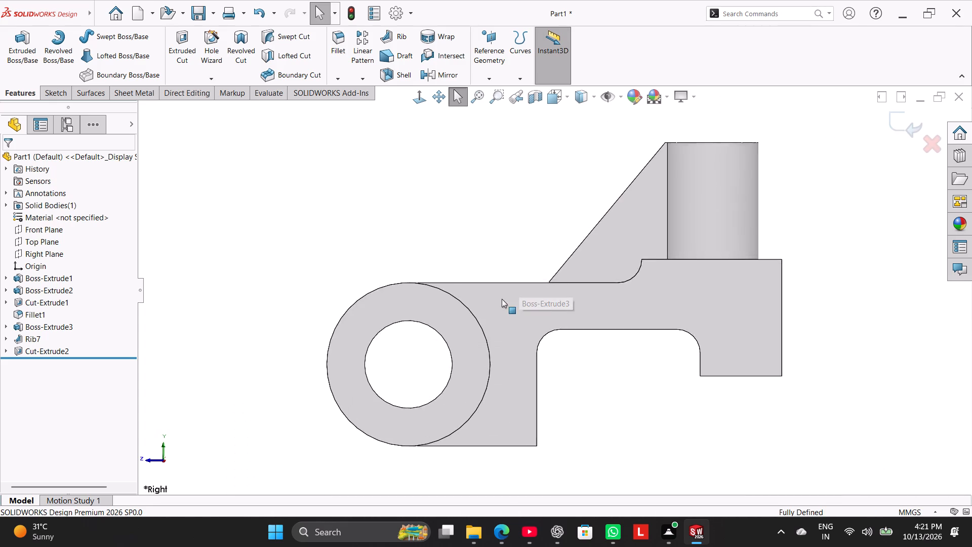
Delete the relation on the inner sloped line's upper endpoint and move that endpoint slightly outward towards the converted edge line.
scroll(684, 131, down, 9)
scroll(610, 225, down, 4)
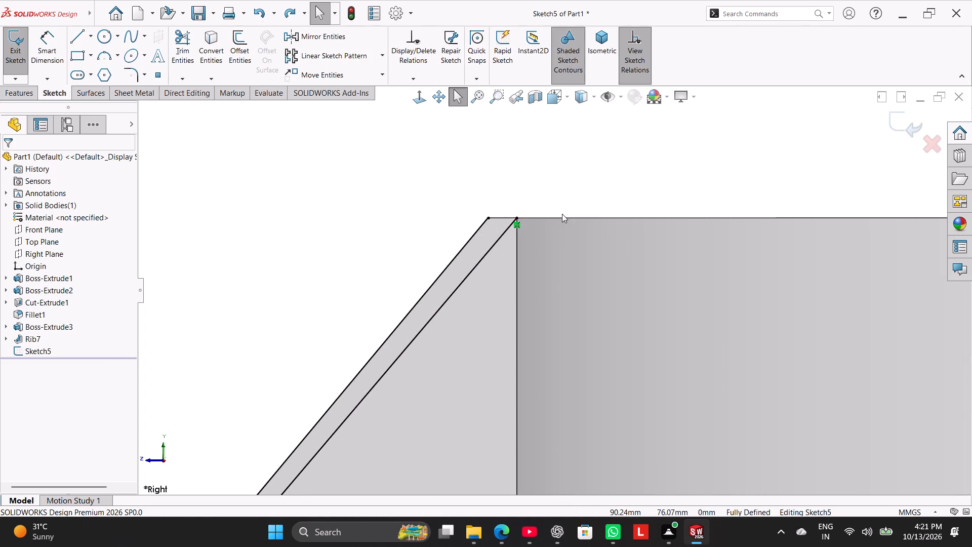
middle_drag(539, 201, 542, 215)
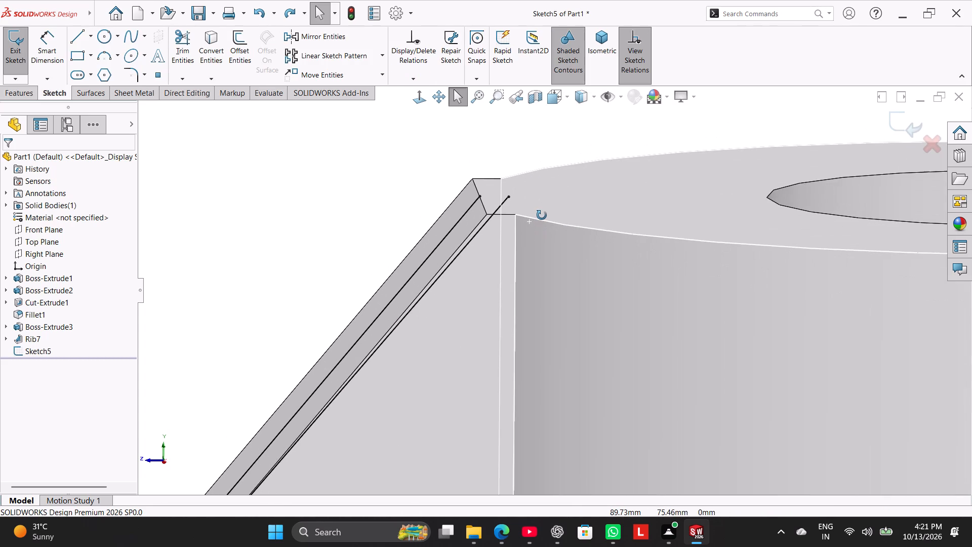
middle_drag(542, 215, 544, 230)
scroll(537, 224, up, 3)
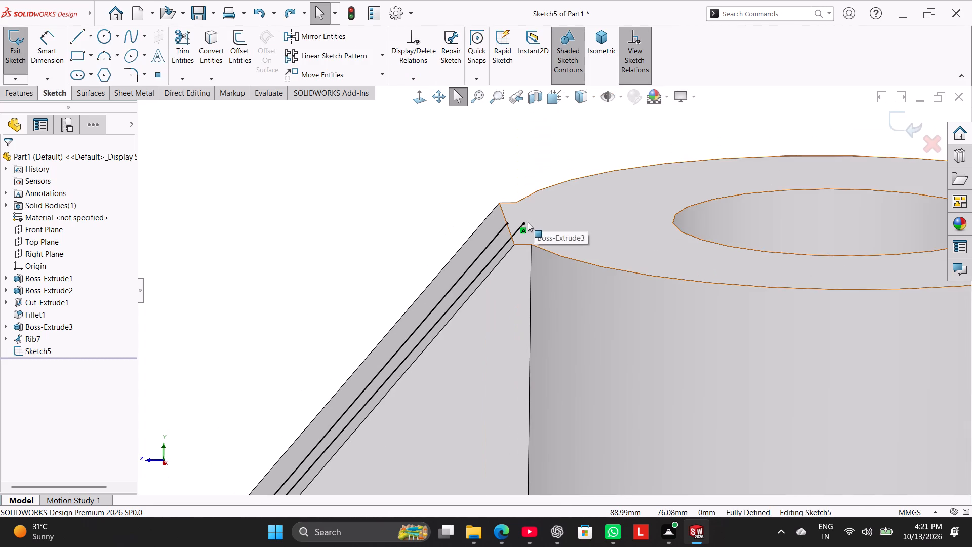
right_click(524, 231)
click(548, 355)
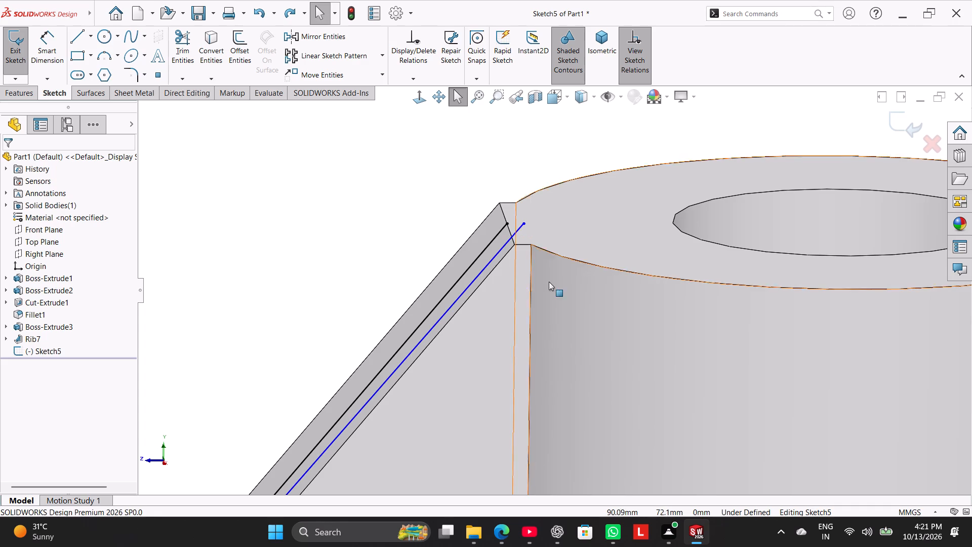
scroll(540, 226, down, 6)
drag(500, 252, 487, 253)
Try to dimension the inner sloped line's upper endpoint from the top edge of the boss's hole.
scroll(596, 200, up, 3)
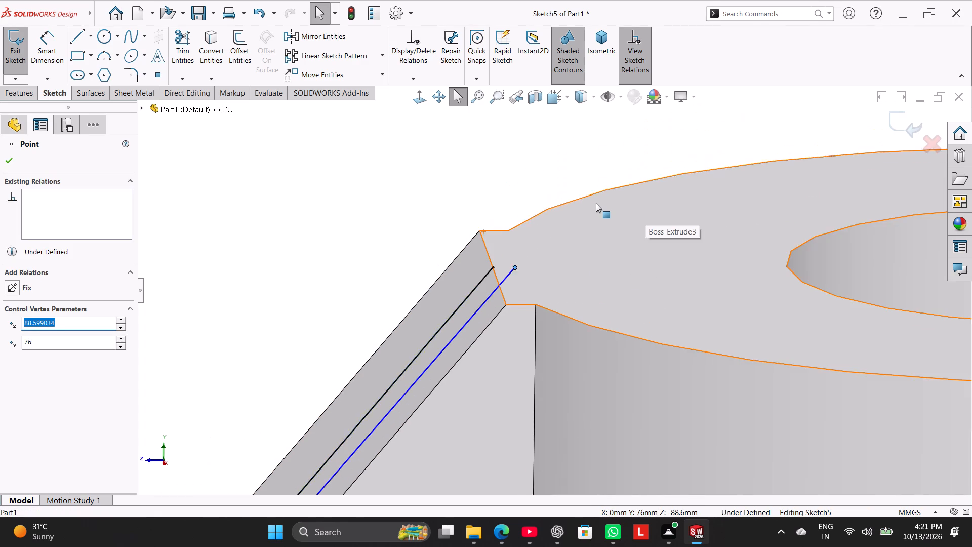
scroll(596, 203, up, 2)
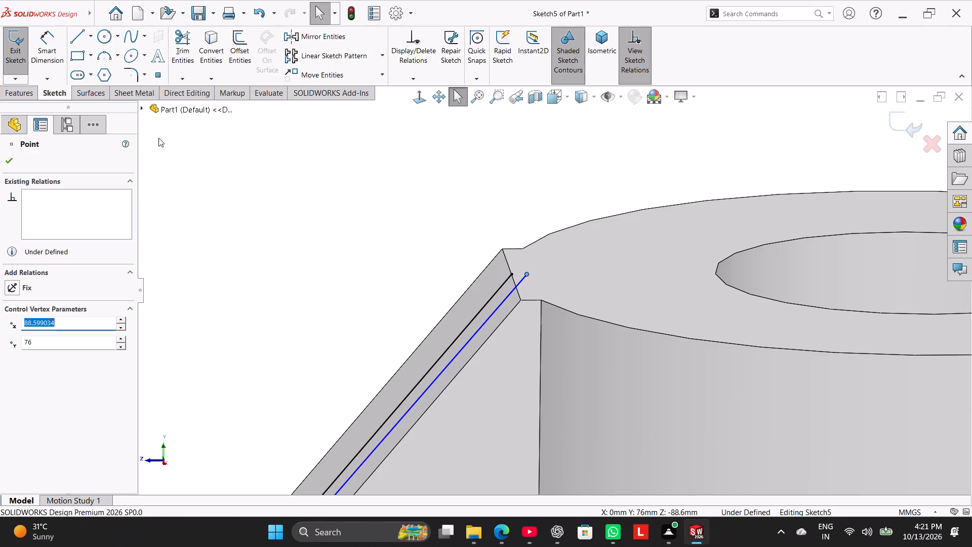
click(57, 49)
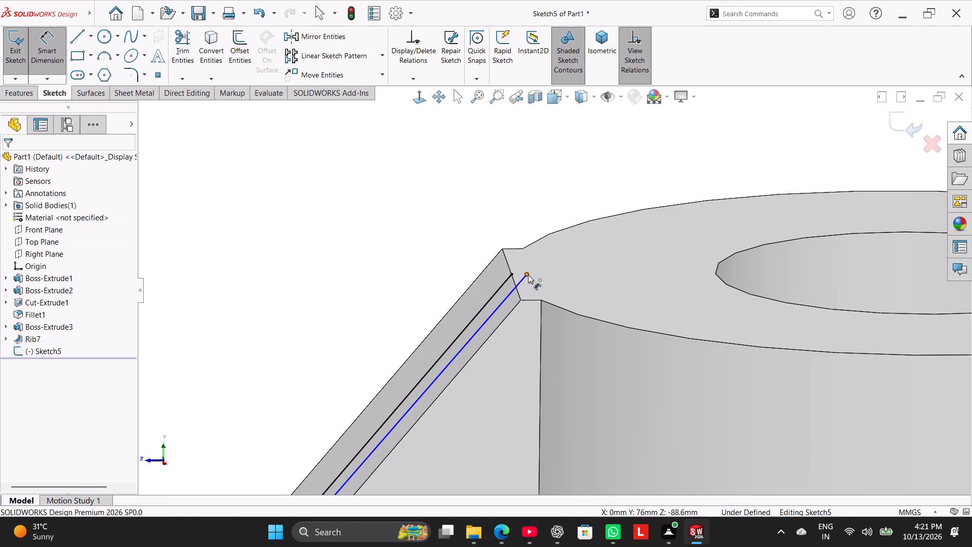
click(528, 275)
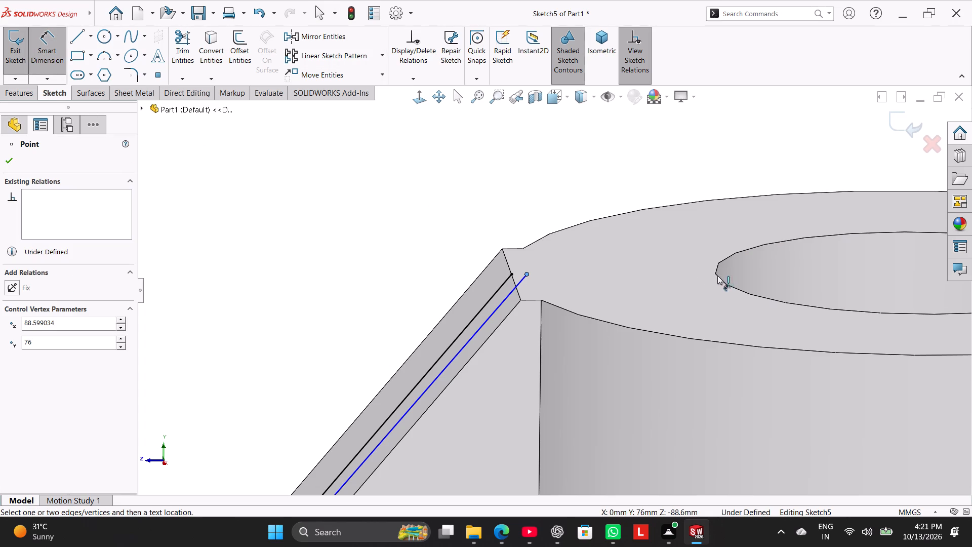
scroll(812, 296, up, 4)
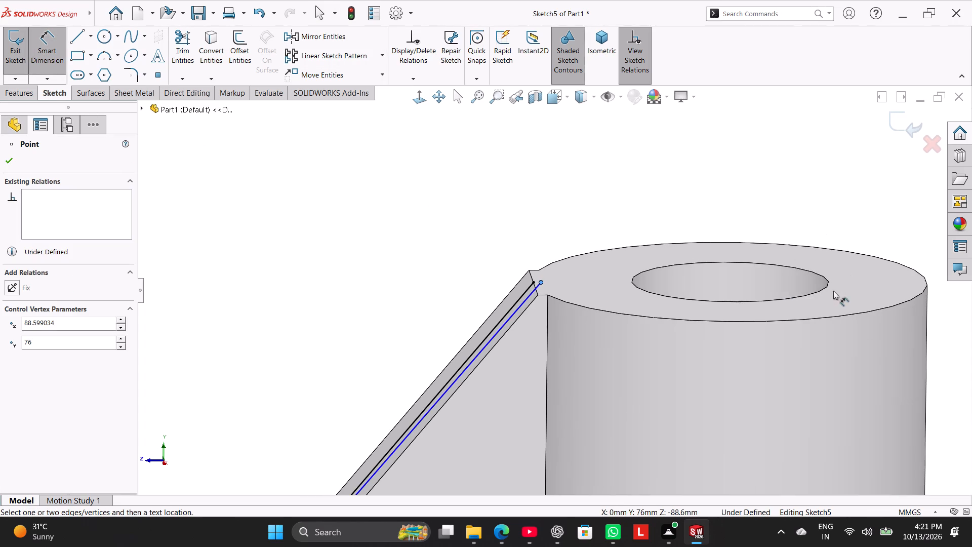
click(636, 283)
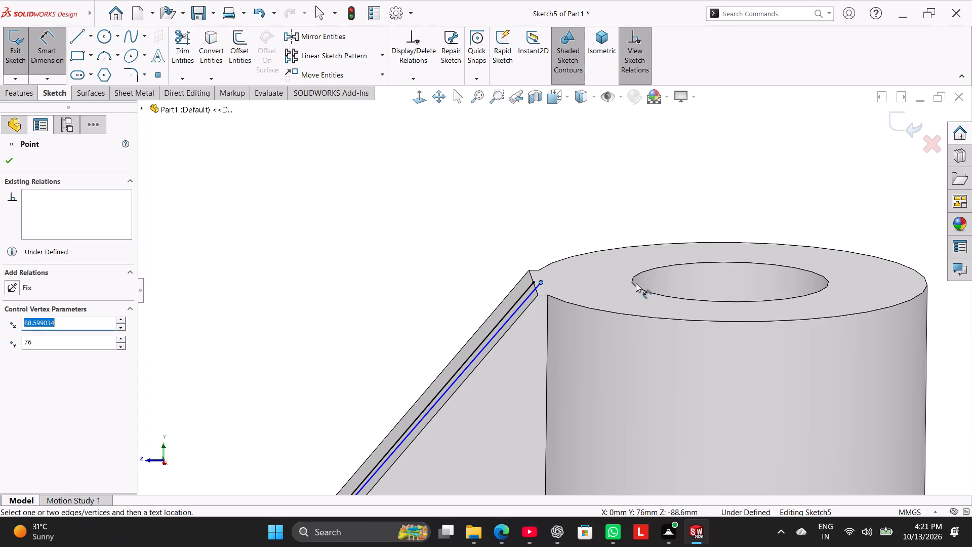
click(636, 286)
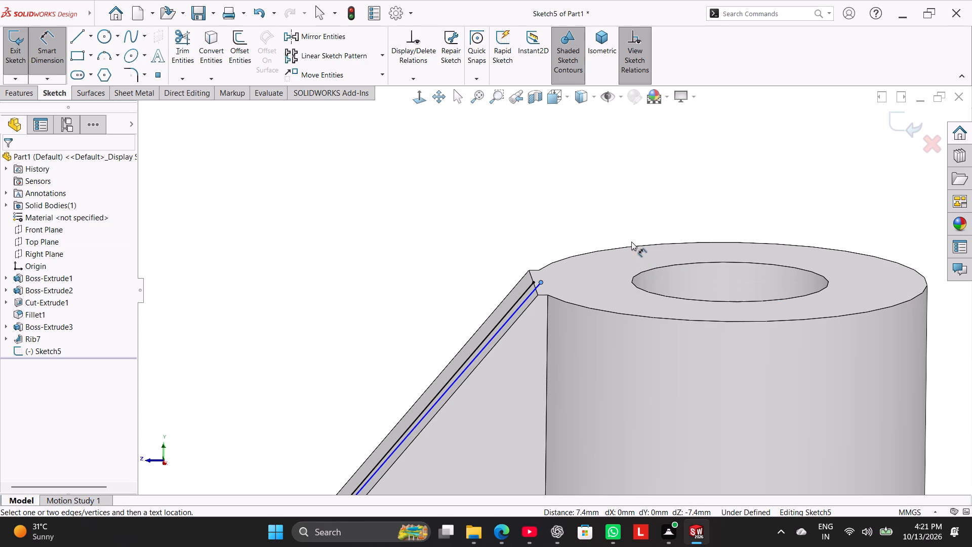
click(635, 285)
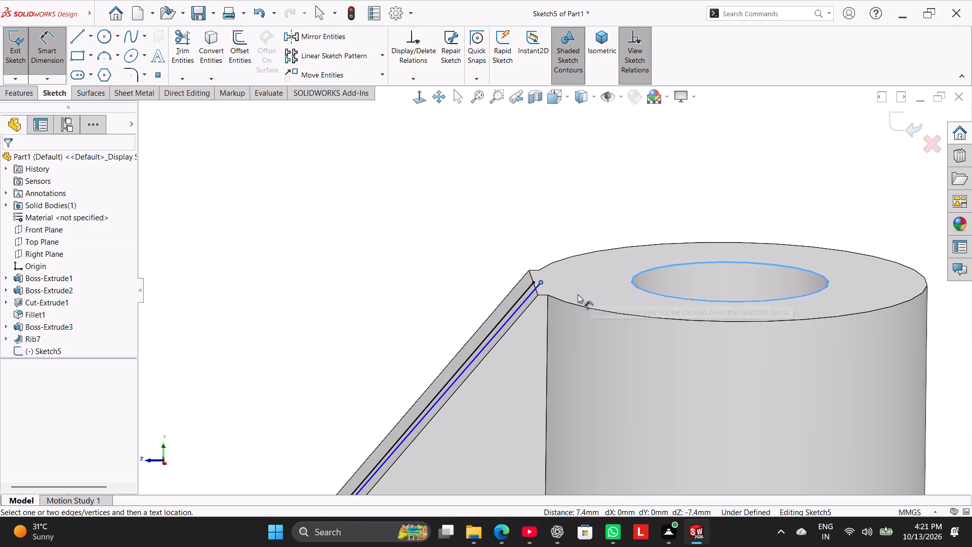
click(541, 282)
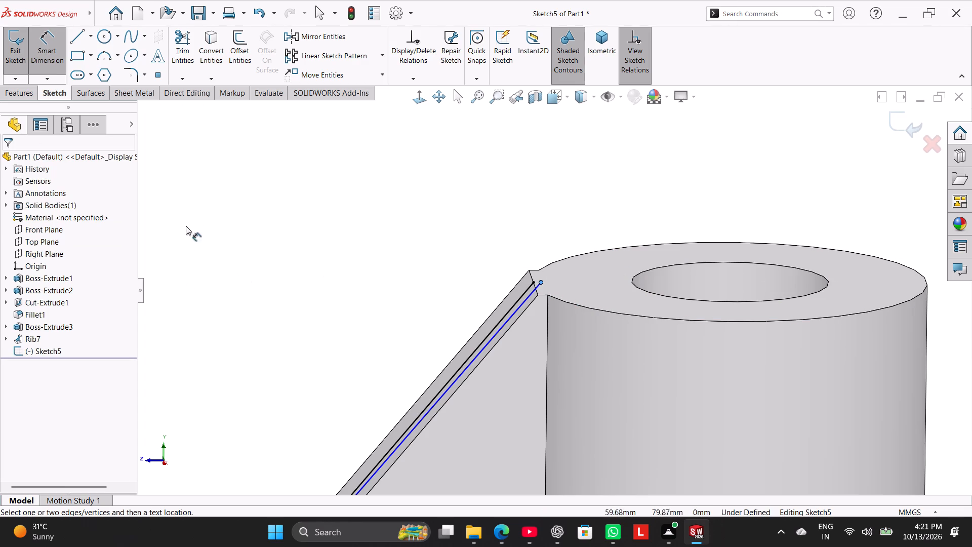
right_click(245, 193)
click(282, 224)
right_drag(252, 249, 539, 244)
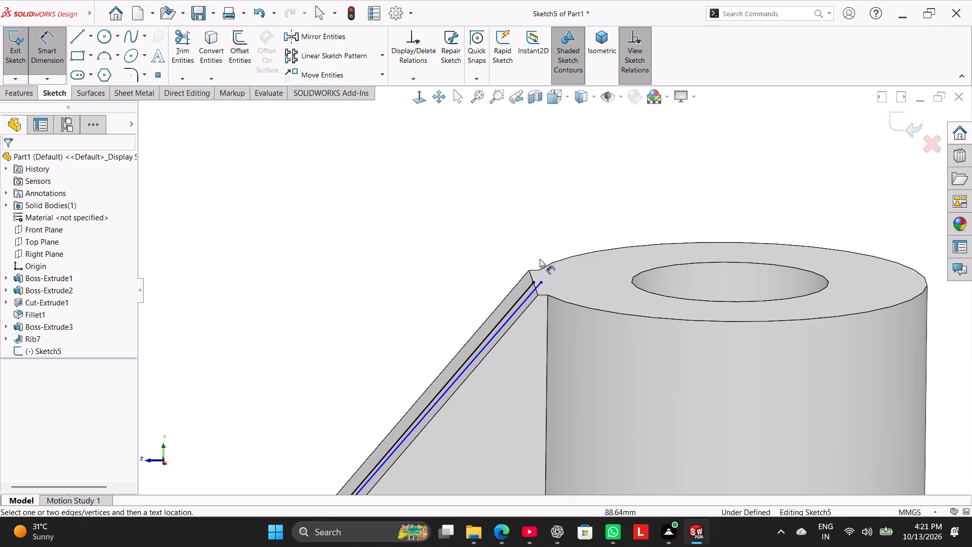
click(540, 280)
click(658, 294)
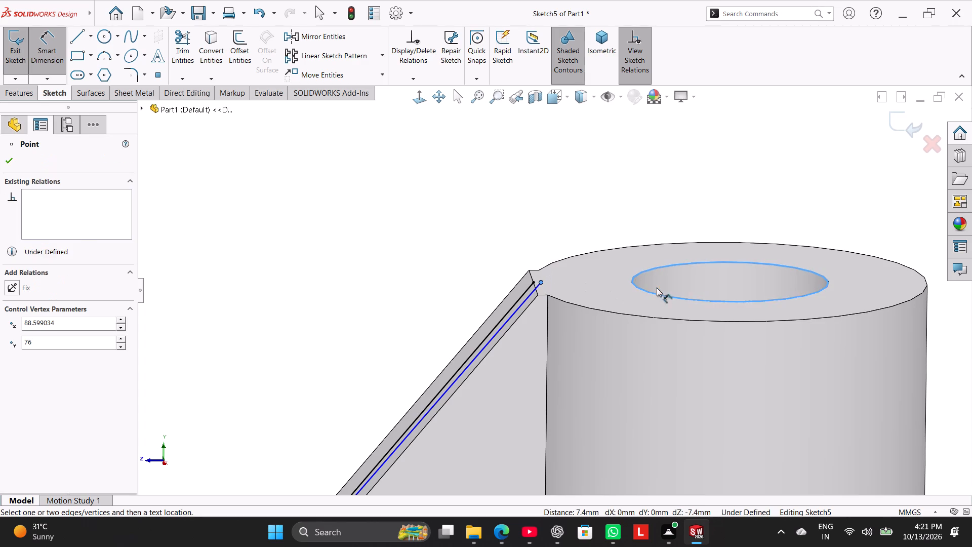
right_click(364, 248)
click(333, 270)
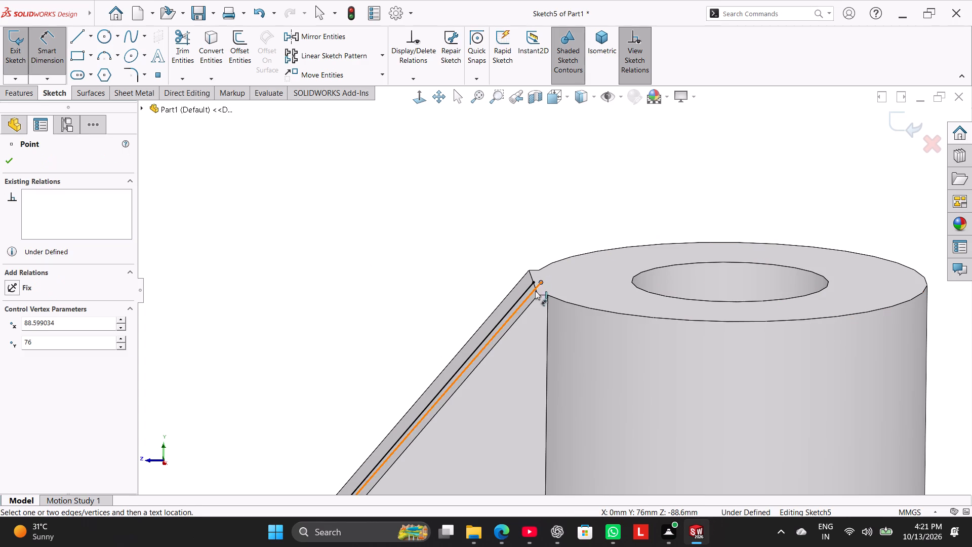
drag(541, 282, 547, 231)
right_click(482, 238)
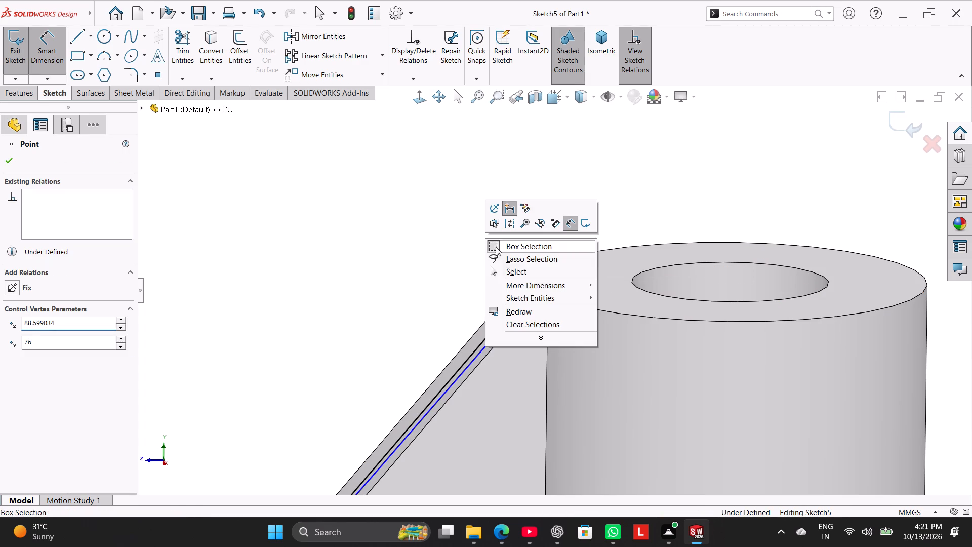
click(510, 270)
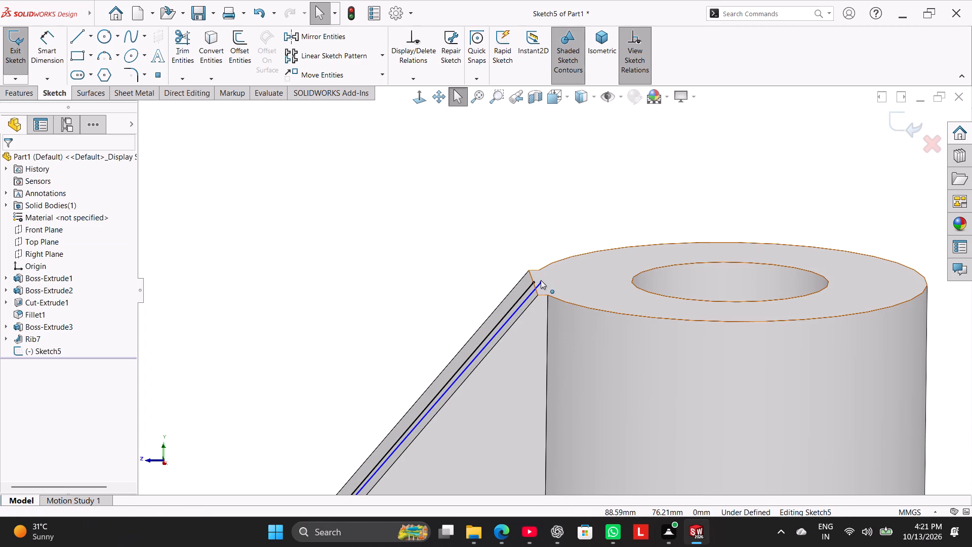
Move the inner sloped line's upper endpoint slightly towards the converted edge line, to about X 88.51 mm at Y 76 mm.
click(541, 280)
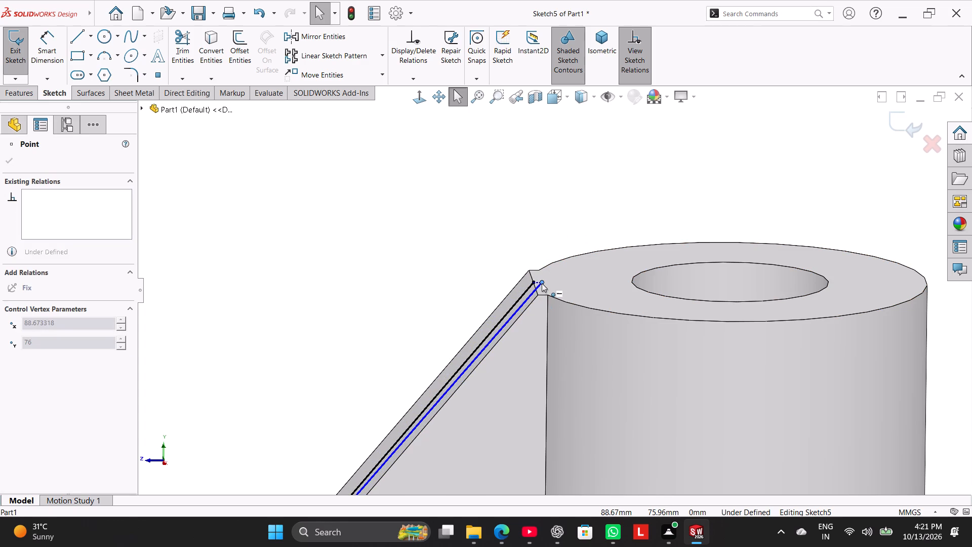
click(387, 270)
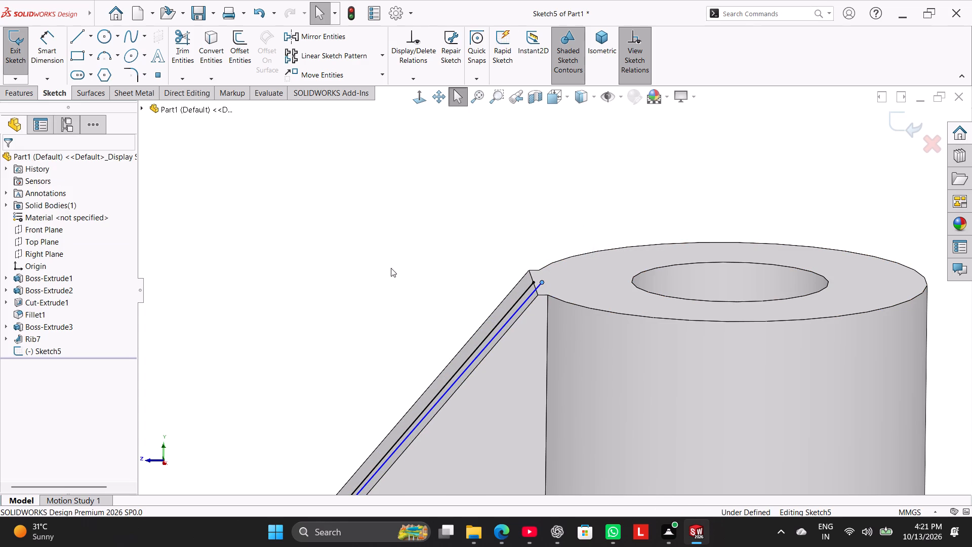
scroll(601, 283, down, 5)
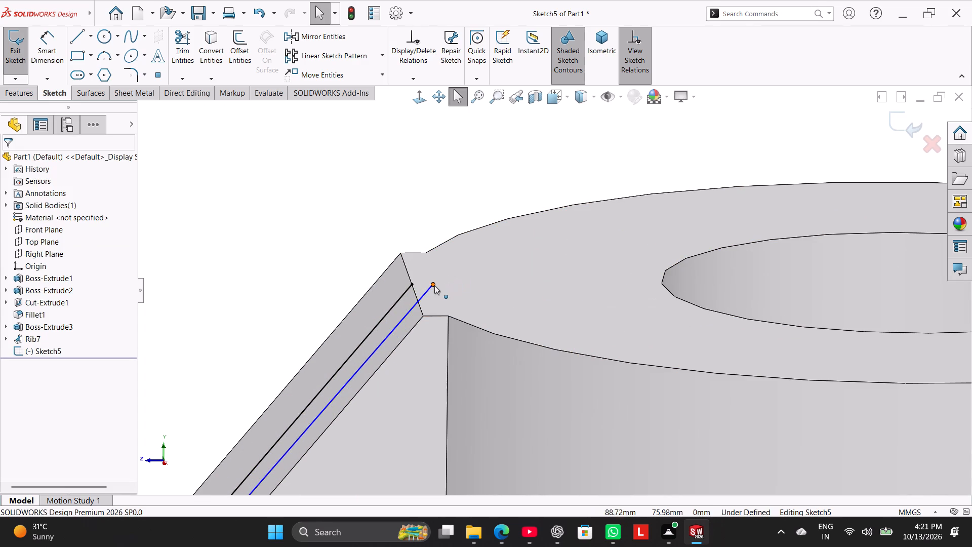
drag(434, 285, 428, 285)
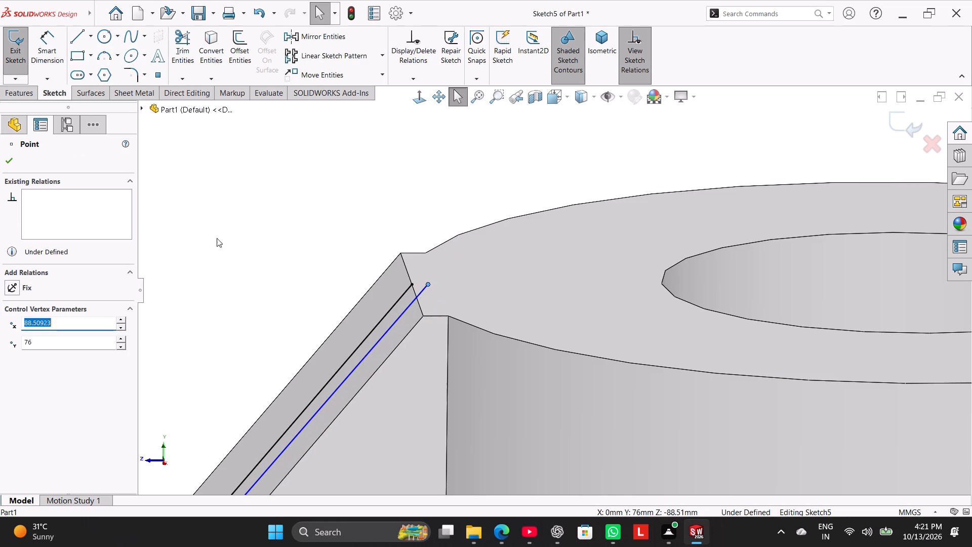
Add a Coincident relation between the inner sloped line's upper endpoint and the top edge of the boss's hole.
ctrl+click(669, 291)
ctrl+click(428, 284)
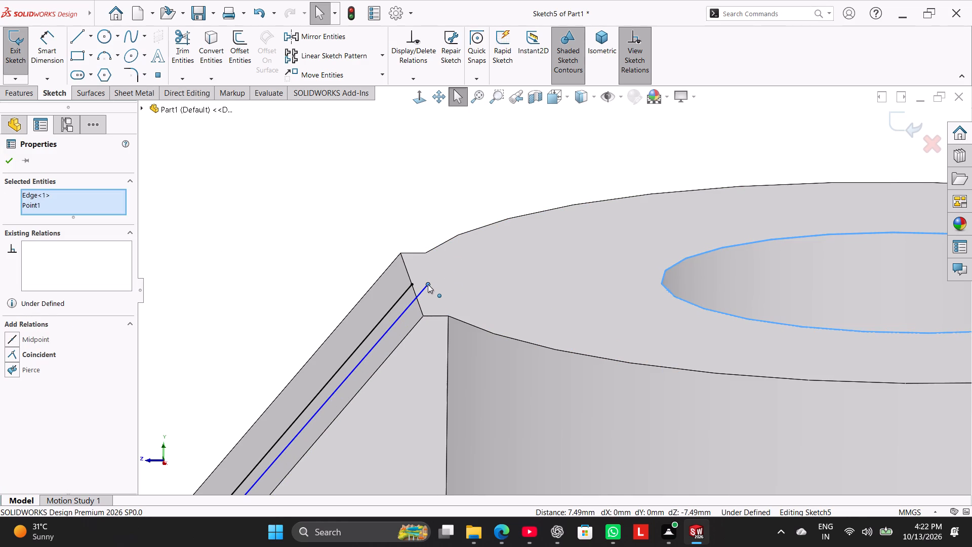
ctrl+click(428, 284)
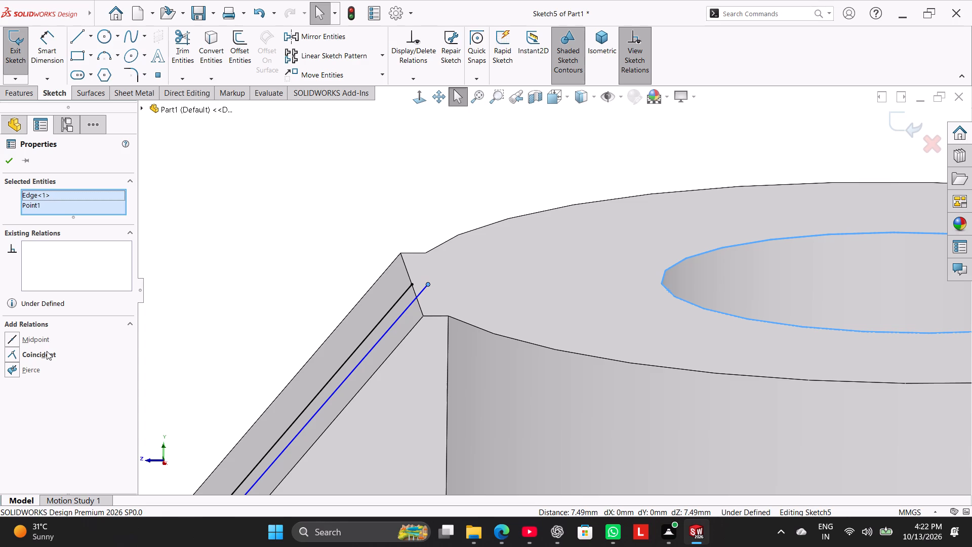
click(47, 351)
click(286, 293)
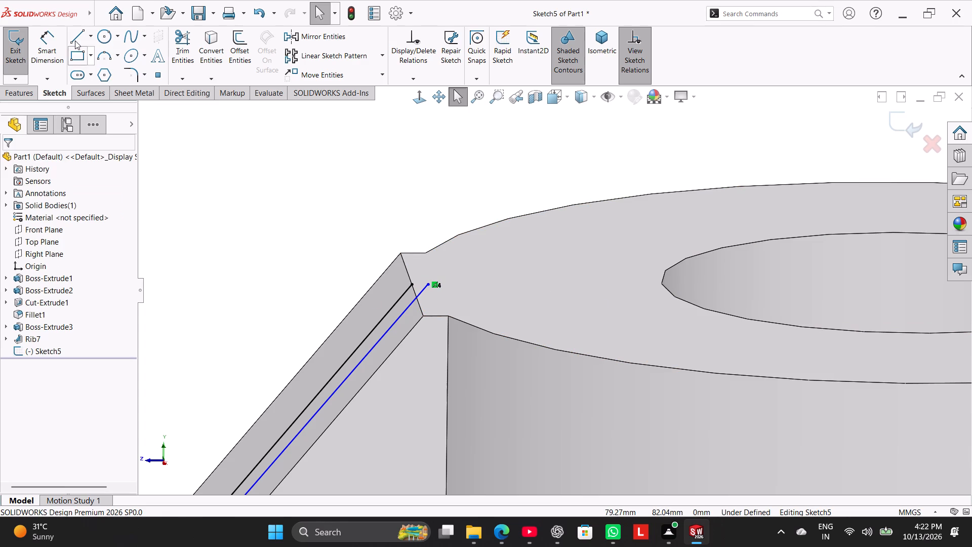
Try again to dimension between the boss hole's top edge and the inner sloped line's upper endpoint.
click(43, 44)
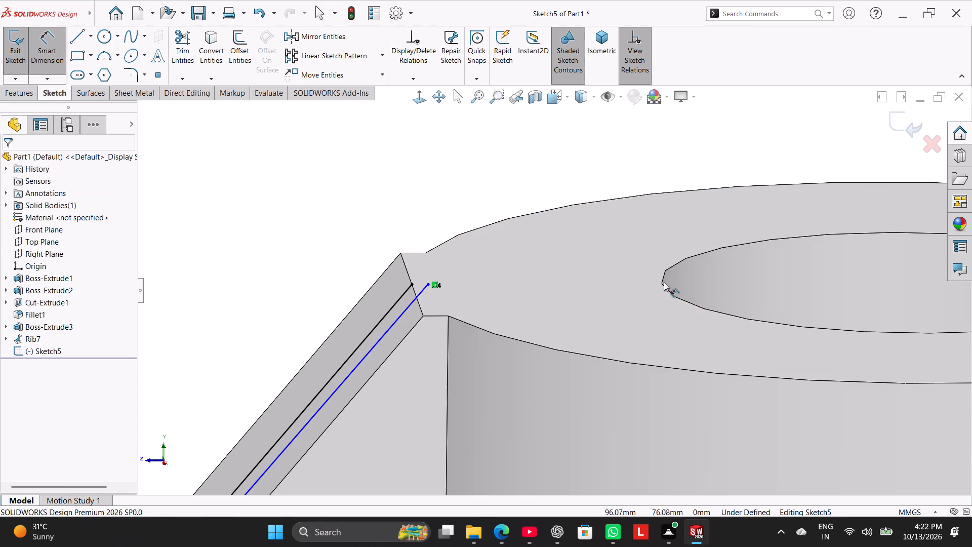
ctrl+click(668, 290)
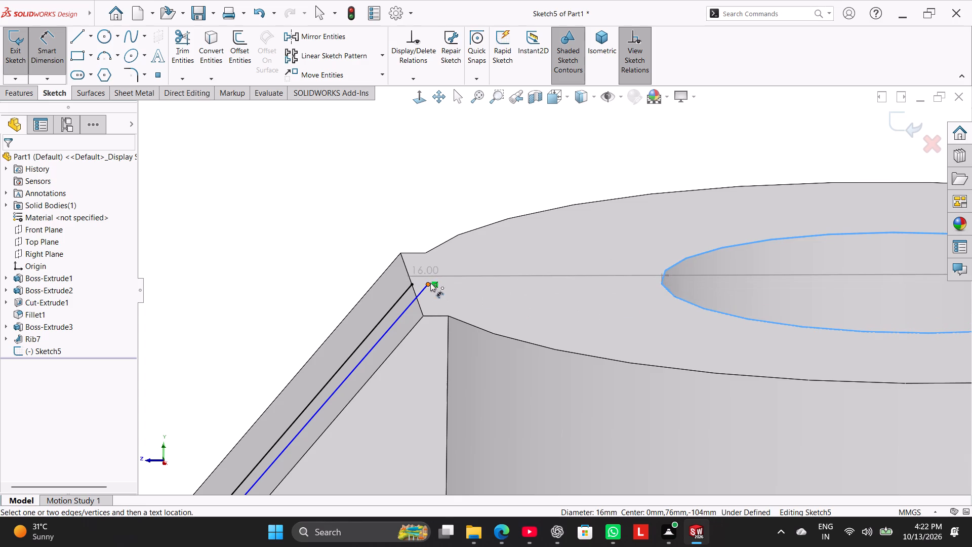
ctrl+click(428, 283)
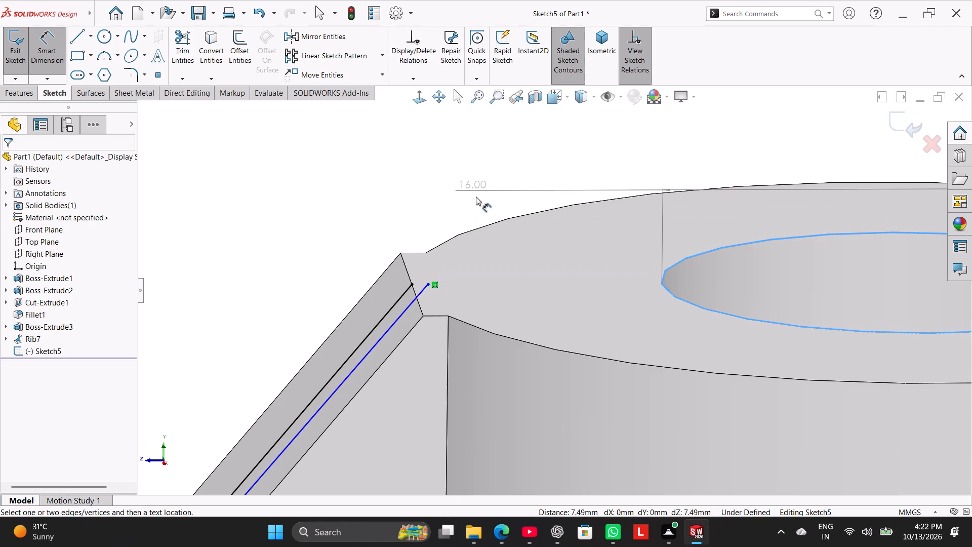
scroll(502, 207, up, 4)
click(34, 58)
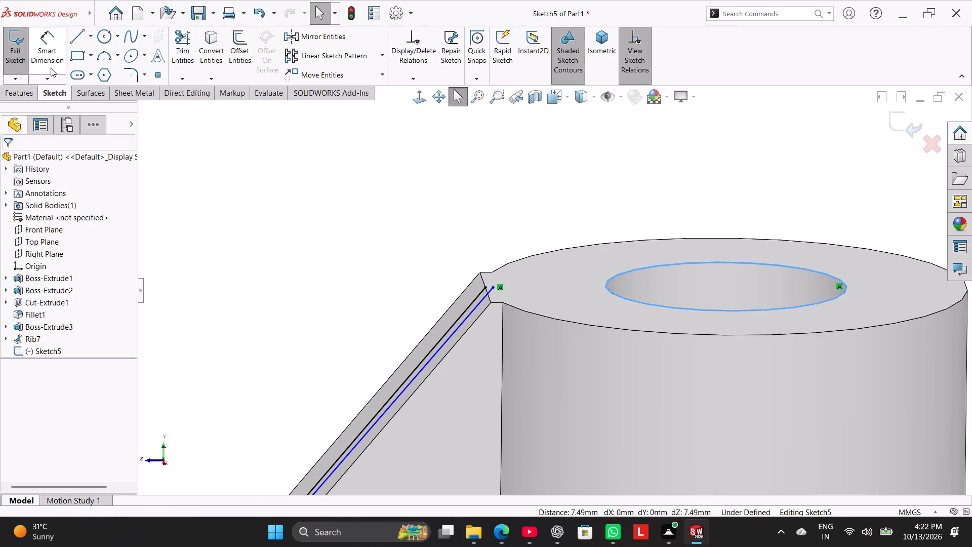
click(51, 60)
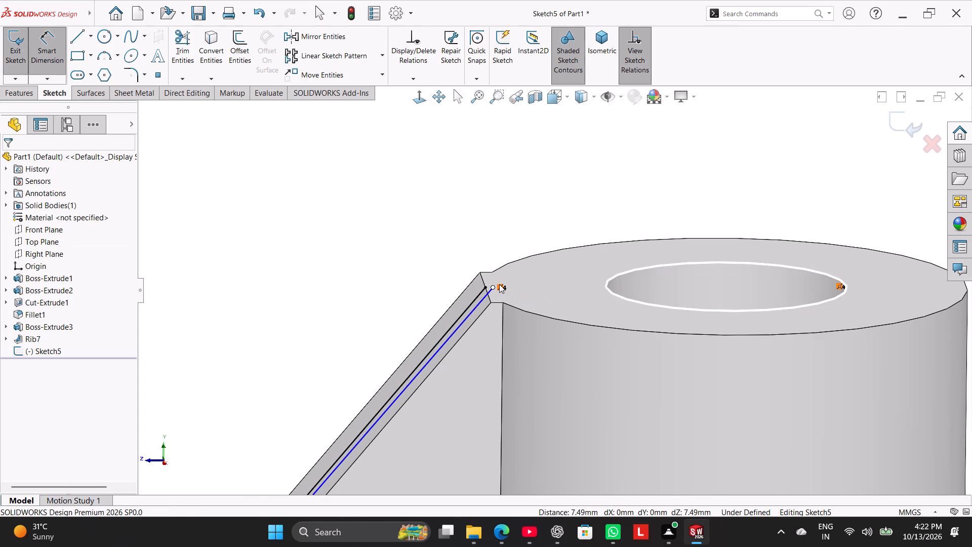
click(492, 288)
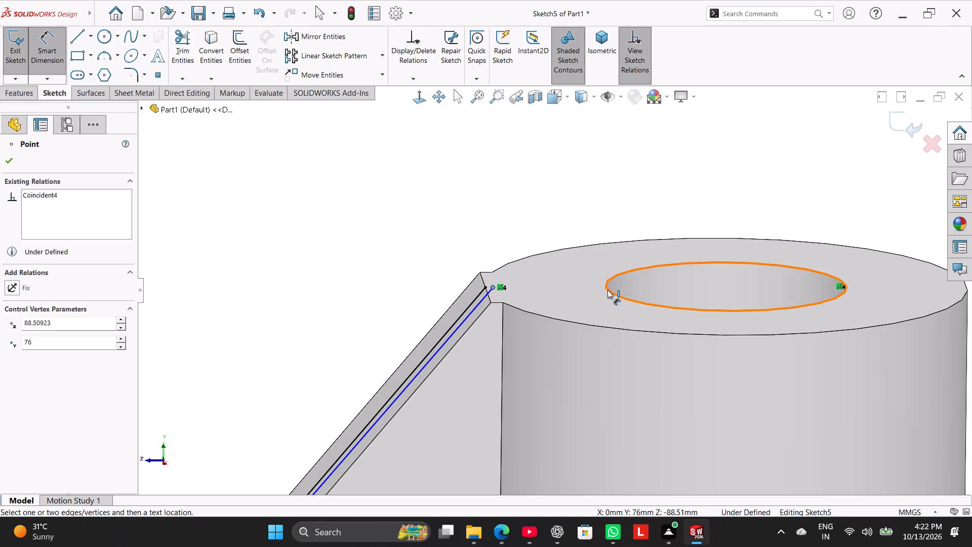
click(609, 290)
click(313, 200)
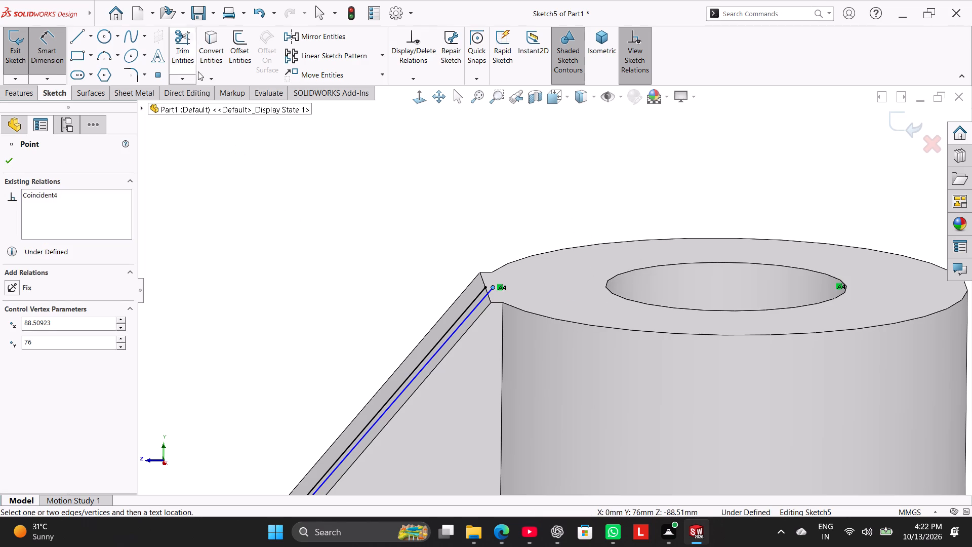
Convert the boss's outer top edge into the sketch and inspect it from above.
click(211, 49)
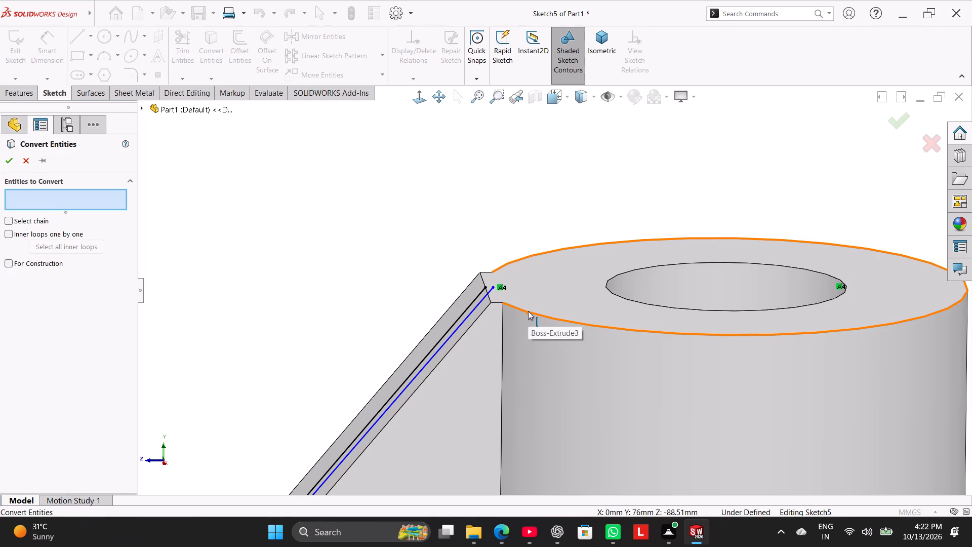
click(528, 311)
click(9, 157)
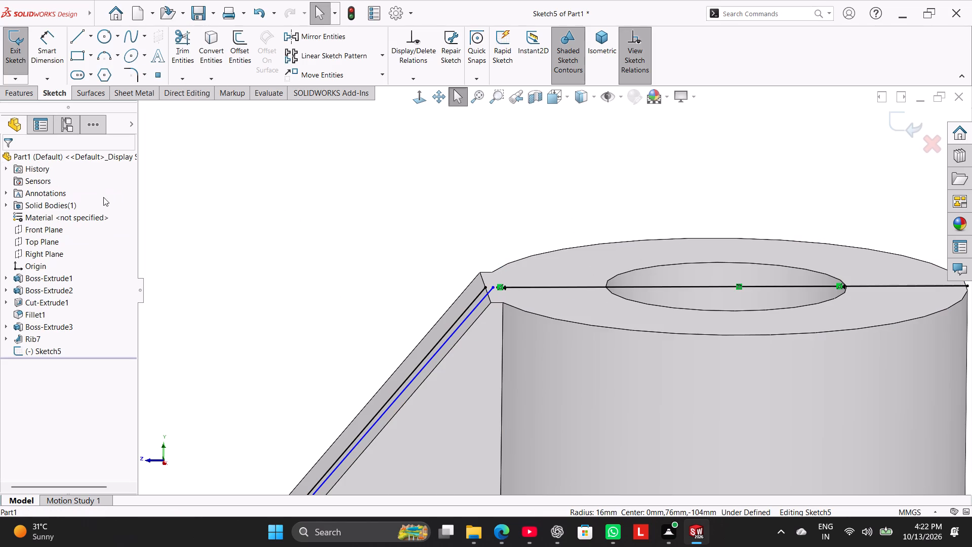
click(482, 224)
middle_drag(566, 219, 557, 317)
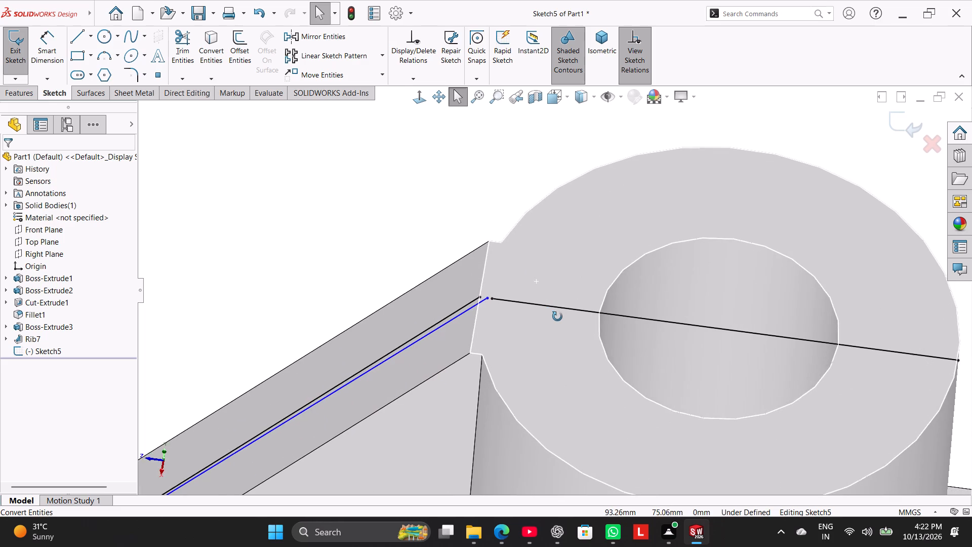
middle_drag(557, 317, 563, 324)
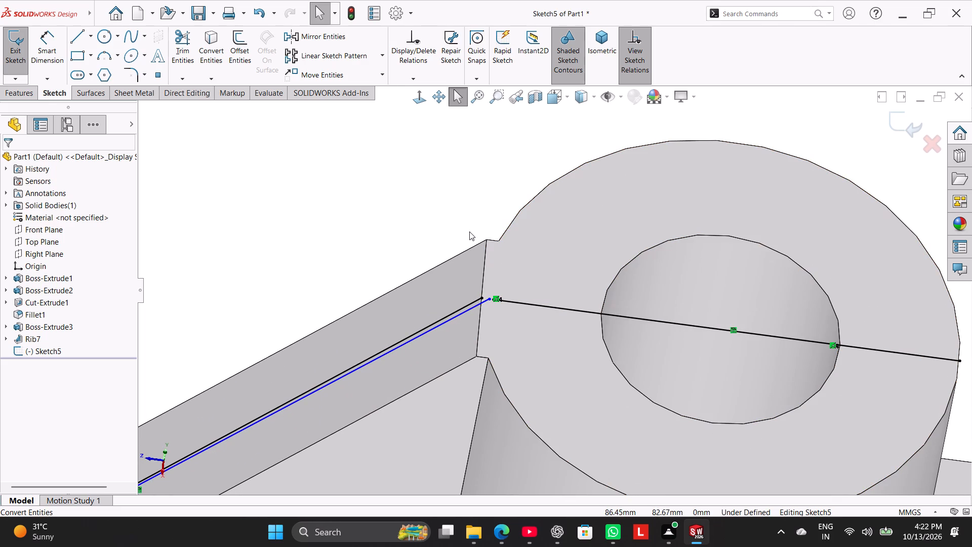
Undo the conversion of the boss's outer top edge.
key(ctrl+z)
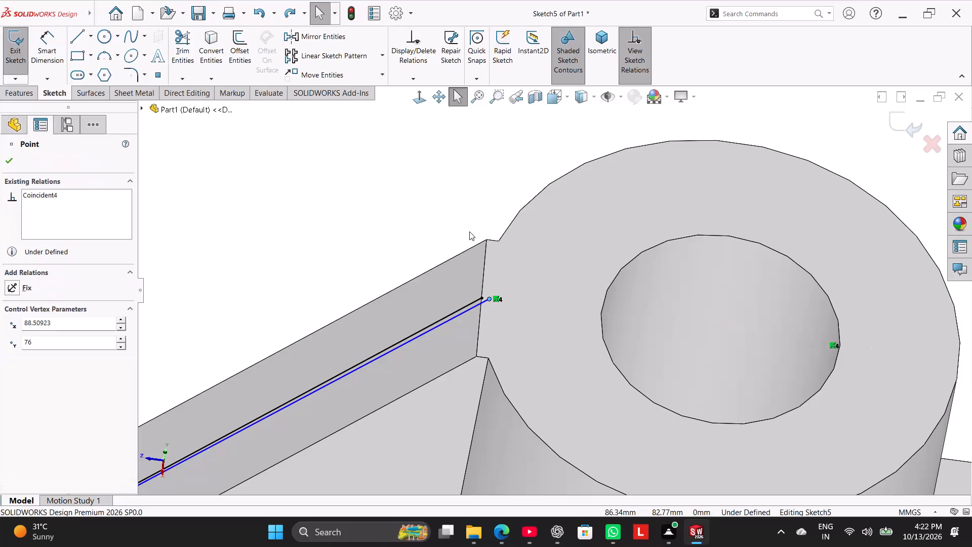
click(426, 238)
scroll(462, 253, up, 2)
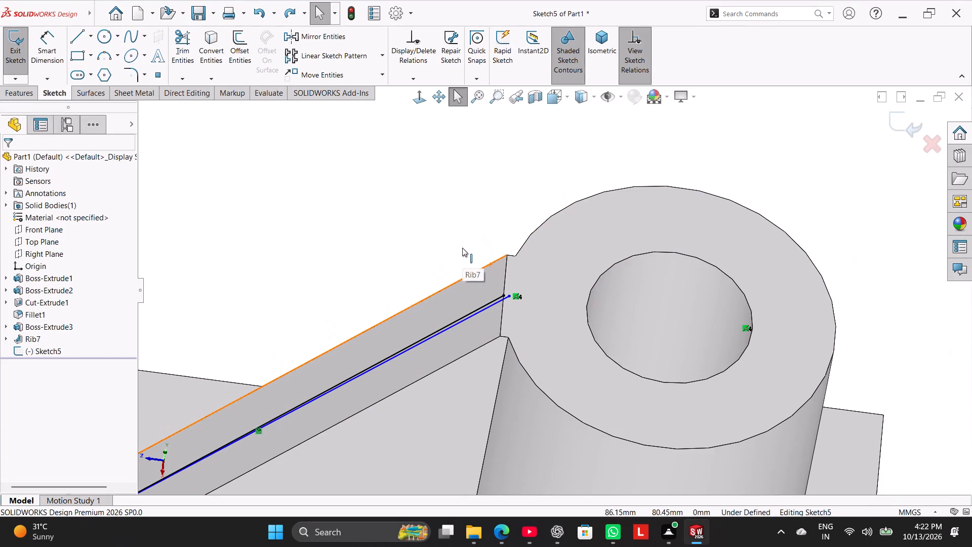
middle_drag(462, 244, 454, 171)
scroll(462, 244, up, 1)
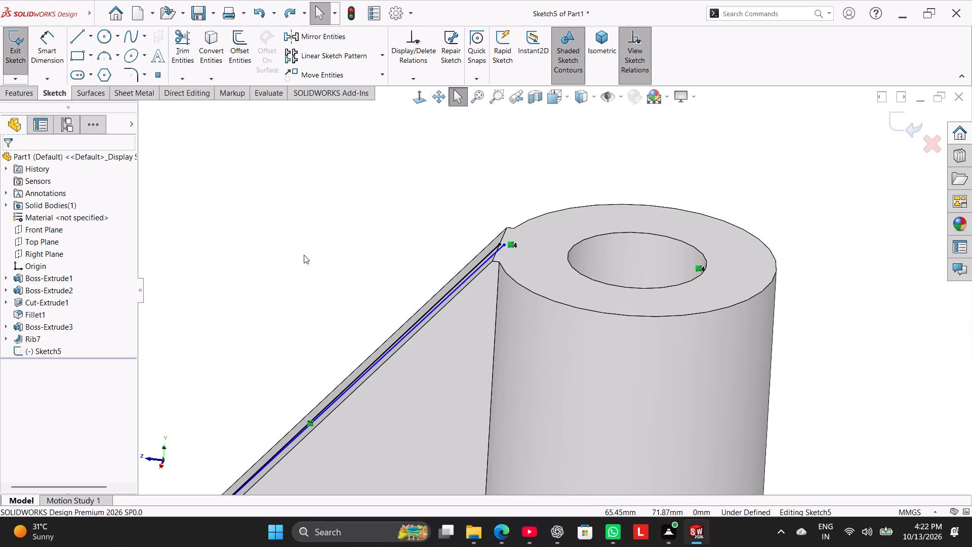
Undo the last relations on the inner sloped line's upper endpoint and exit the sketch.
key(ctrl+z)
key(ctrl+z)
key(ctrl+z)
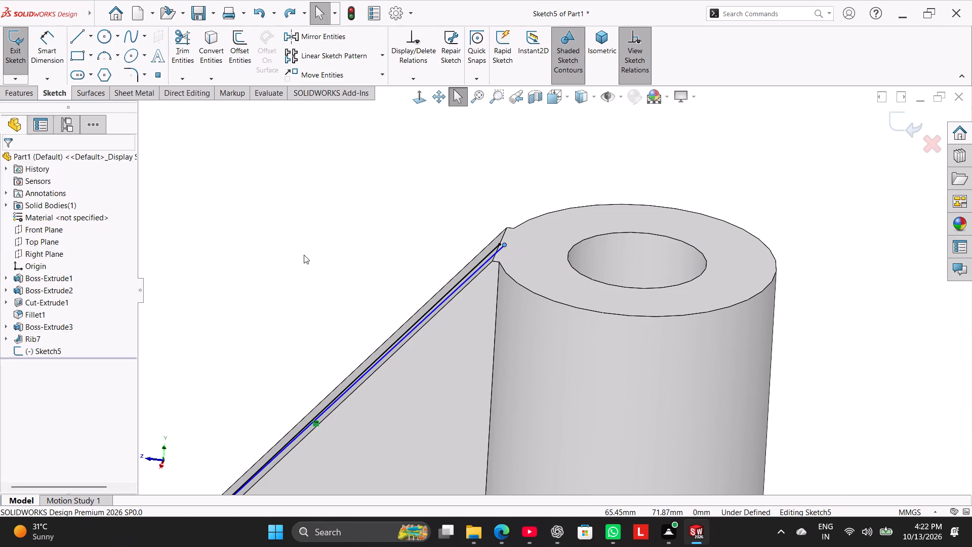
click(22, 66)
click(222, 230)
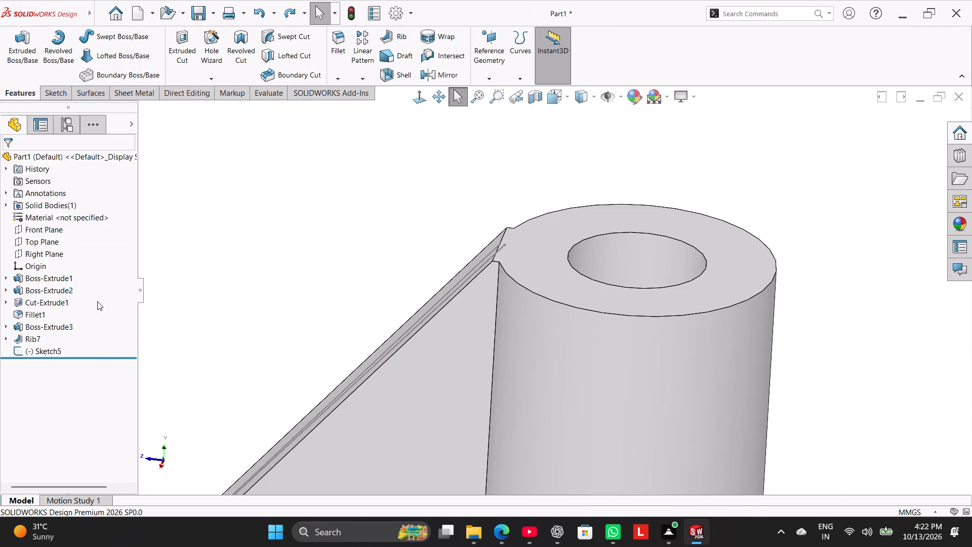
Open the rib's sketch and examine where the sloped line's upper end meets the boss's top edge, then exit the sketch.
right_click(31, 338)
click(61, 294)
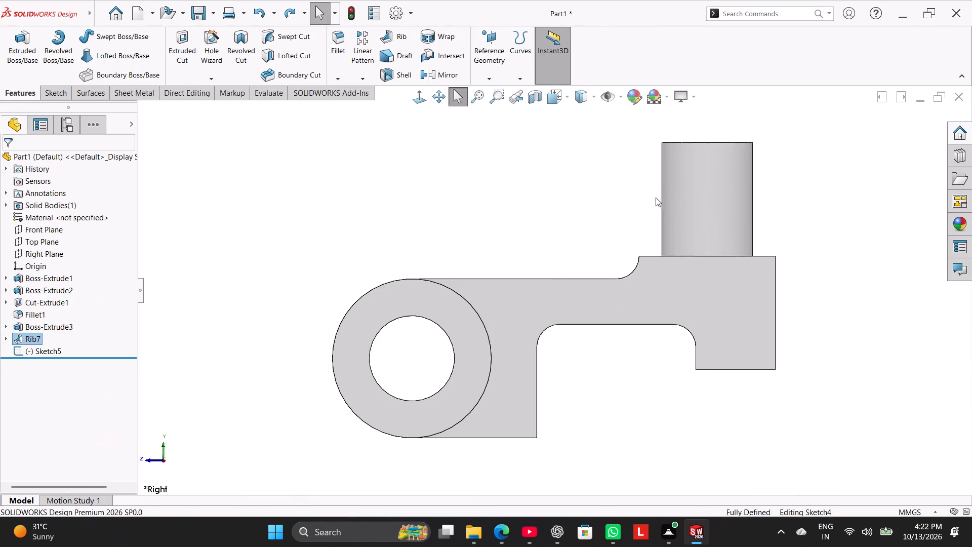
scroll(679, 129, down, 12)
scroll(598, 236, down, 5)
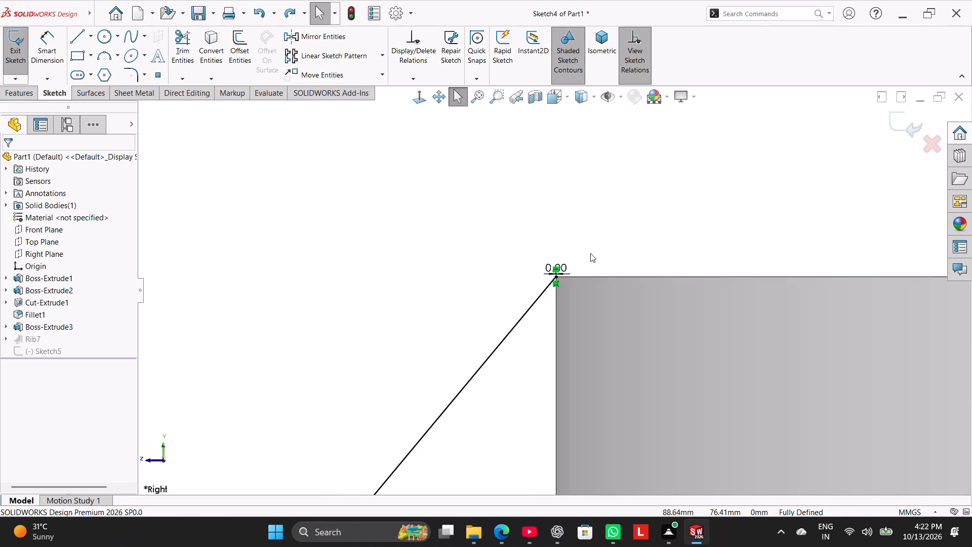
scroll(590, 253, down, 17)
scroll(463, 371, down, 5)
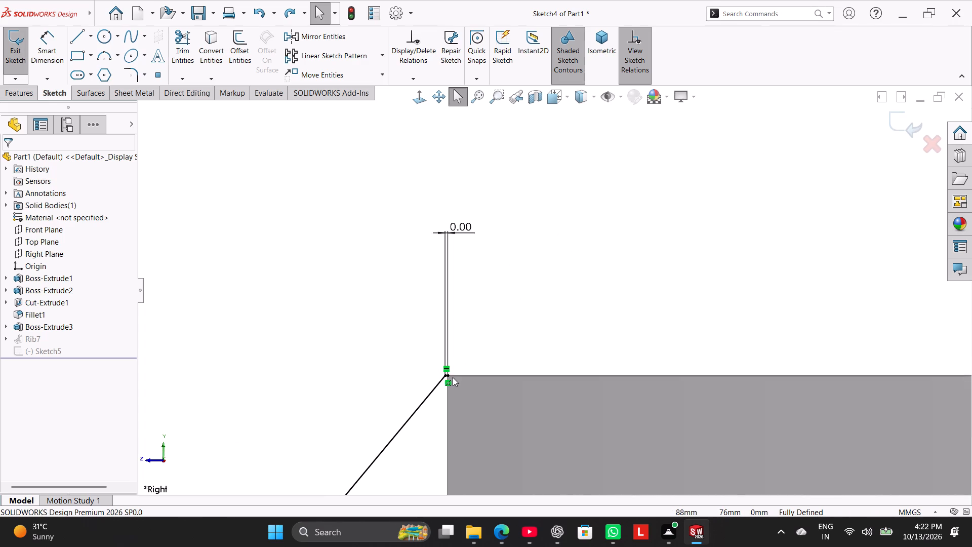
scroll(453, 377, down, 6)
scroll(528, 315, down, 6)
middle_drag(527, 316, 520, 352)
scroll(520, 349, up, 20)
scroll(520, 349, up, 4)
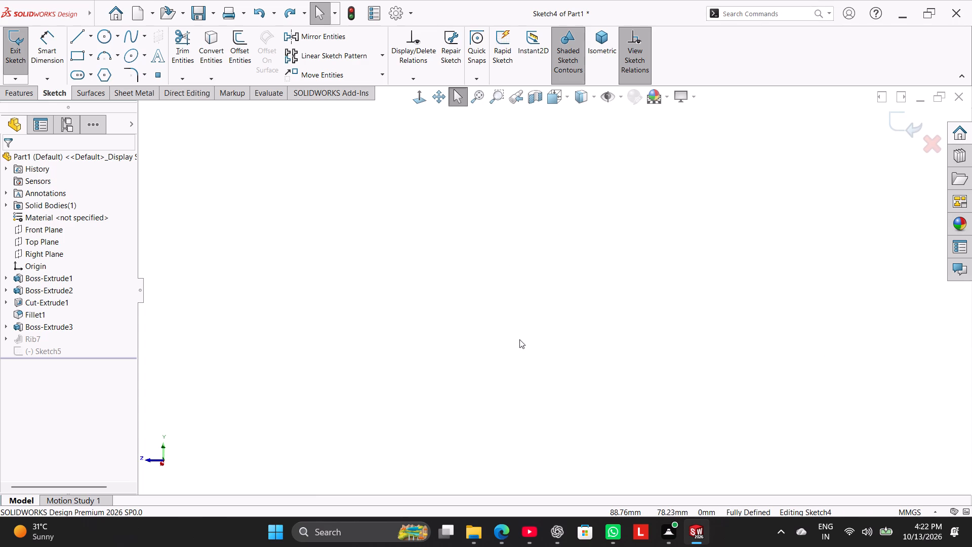
scroll(519, 339, up, 15)
middle_drag(538, 321, 533, 353)
scroll(538, 362, down, 20)
scroll(538, 362, down, 4)
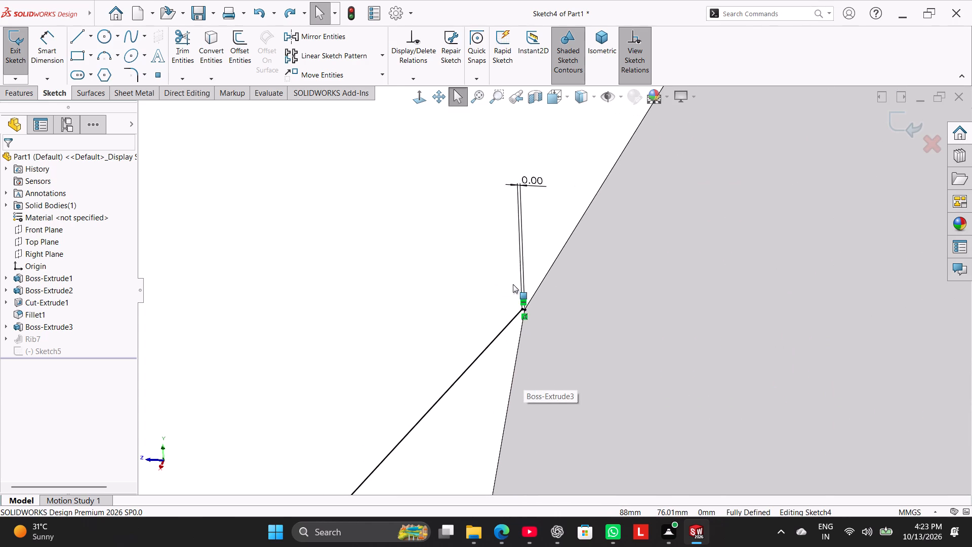
scroll(513, 284, down, 19)
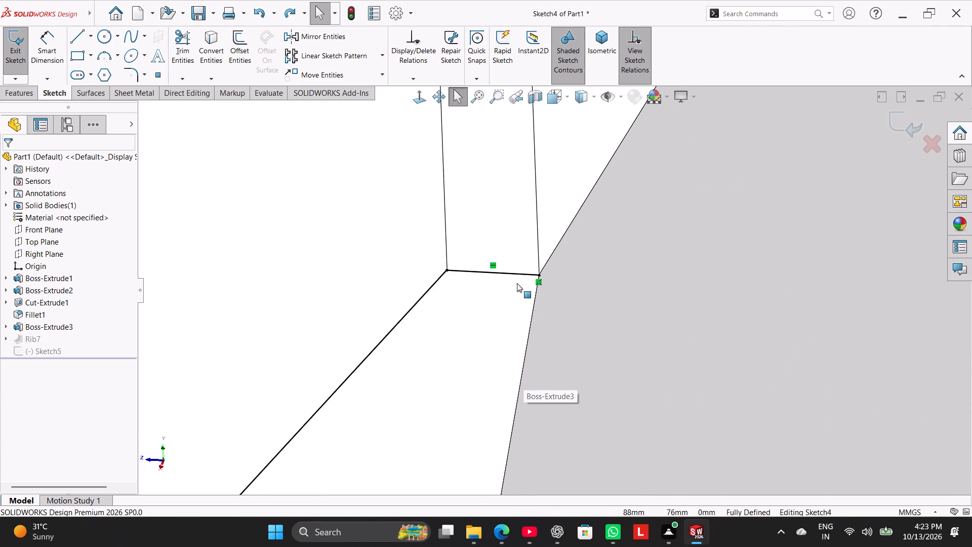
scroll(517, 283, up, 20)
scroll(517, 283, up, 7)
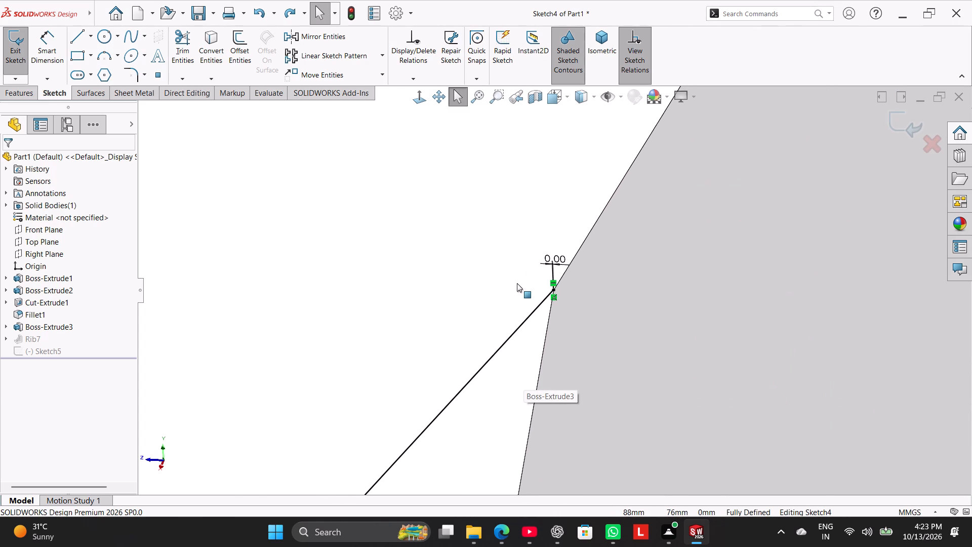
scroll(517, 283, up, 20)
scroll(517, 283, up, 8)
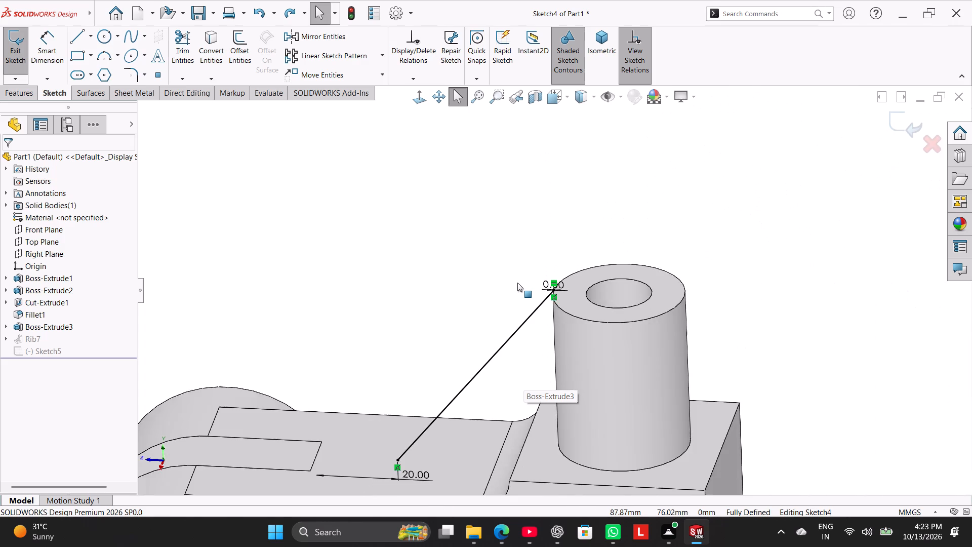
scroll(517, 283, up, 2)
middle_drag(517, 283, 547, 250)
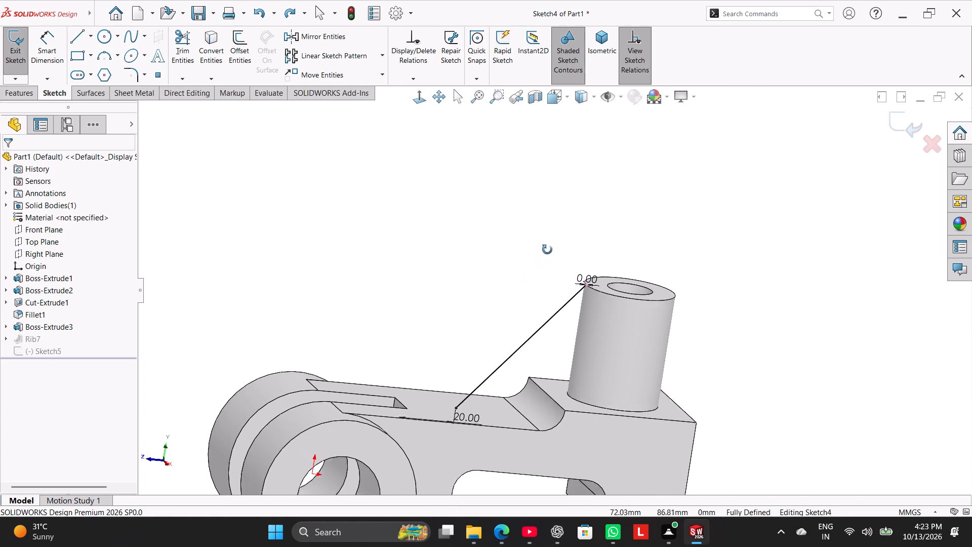
middle_drag(547, 250, 545, 225)
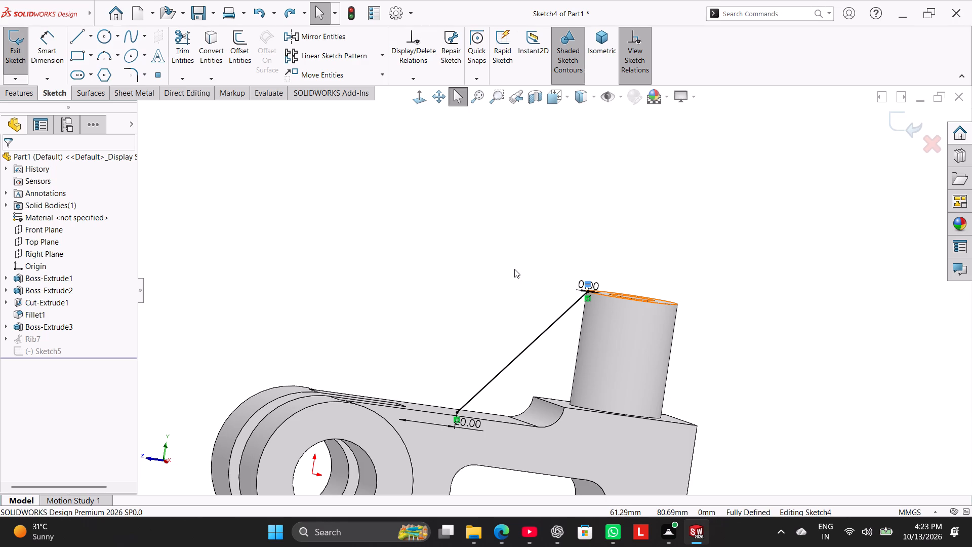
click(18, 50)
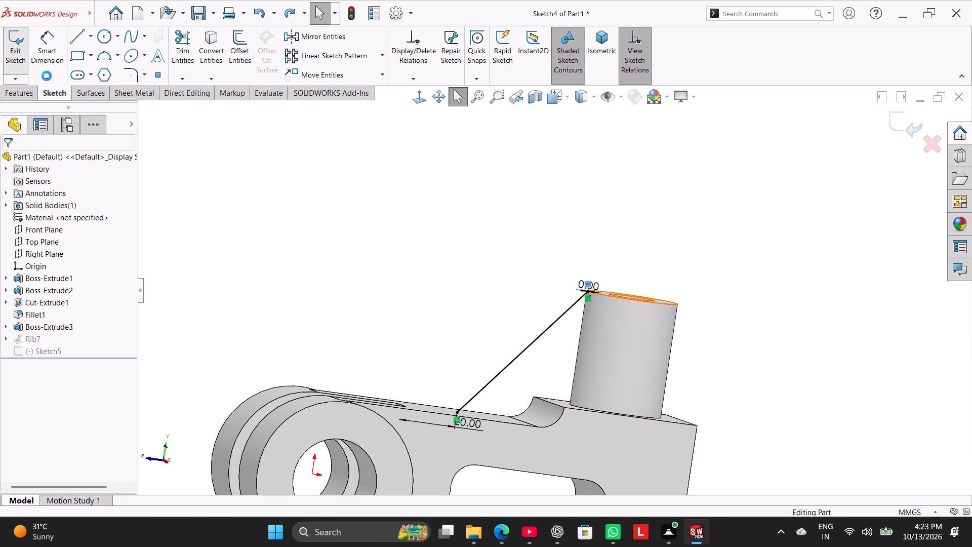
click(606, 250)
Inspect the rib's junction with the boss, then undo back to before the extra sketch on the rib.
middle_drag(601, 231, 611, 349)
click(543, 186)
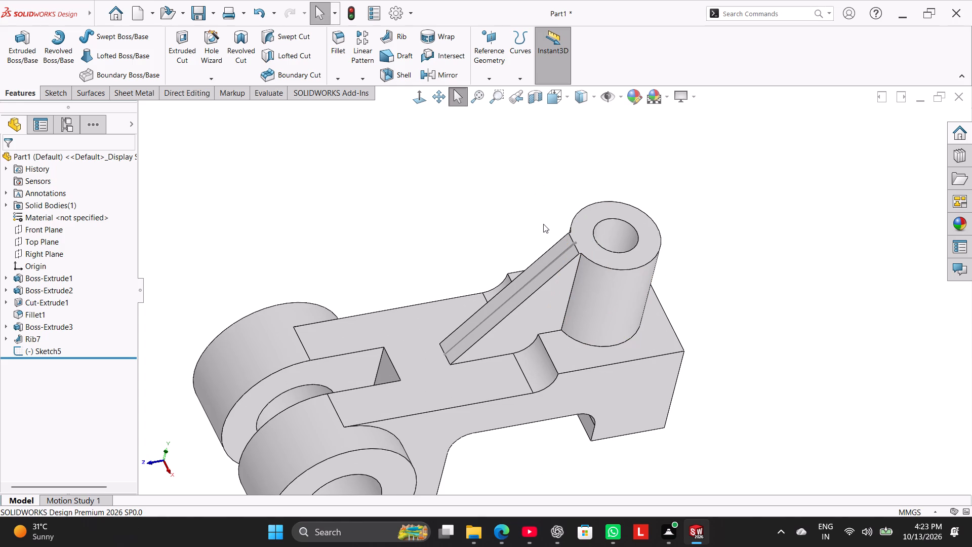
middle_drag(545, 220, 579, 264)
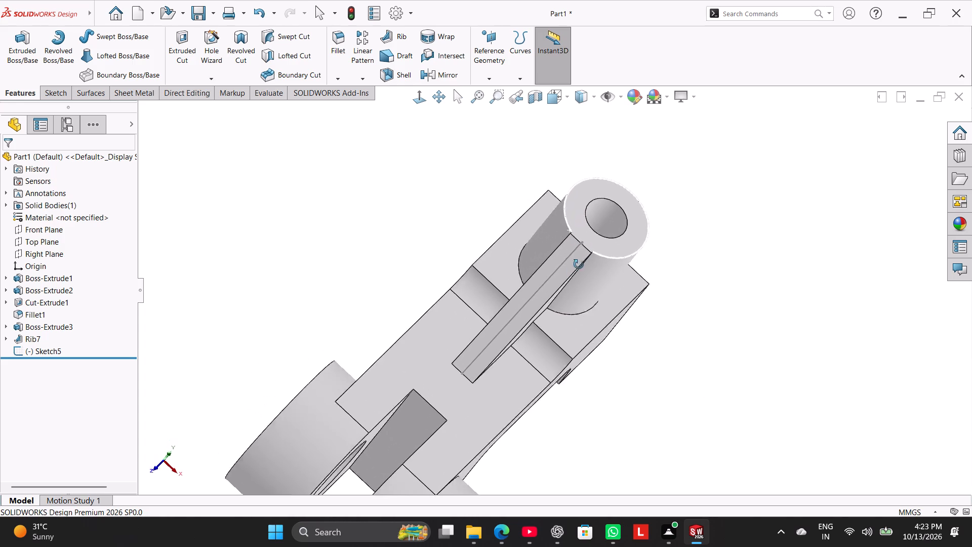
middle_drag(579, 264, 532, 231)
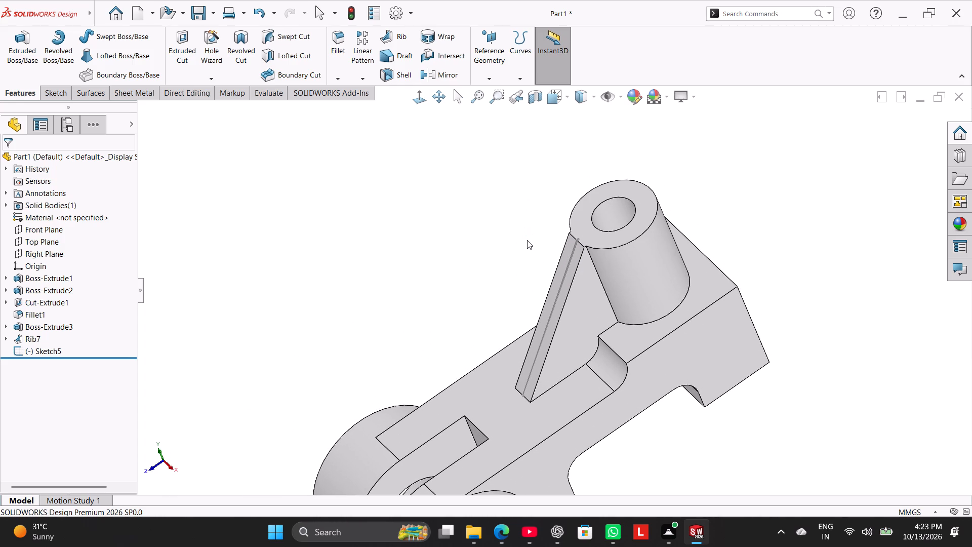
key(ctrl+z)
key(ctrl+z)
key(ctrl+z)
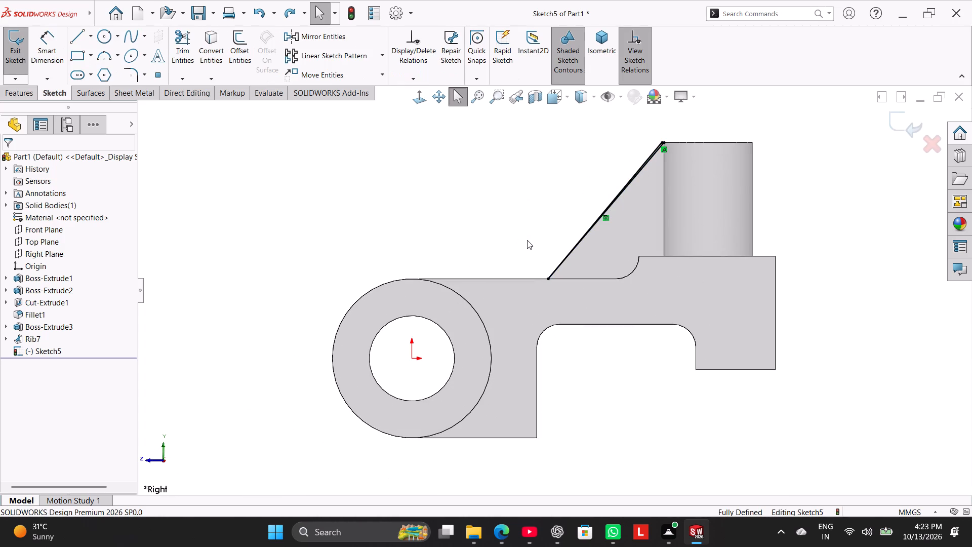
key(ctrl+z)
key(ctrl+z)
key(ctrl+z)
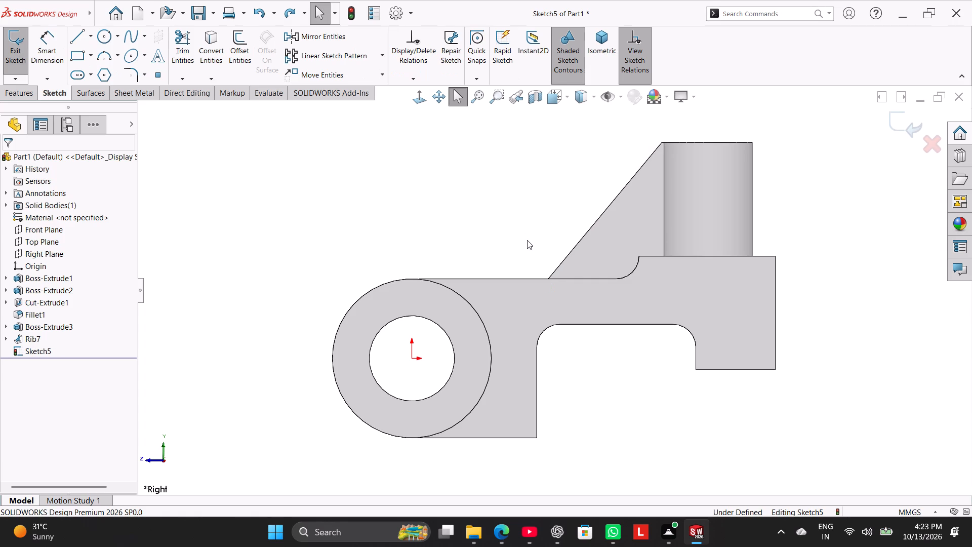
key(ctrl+z)
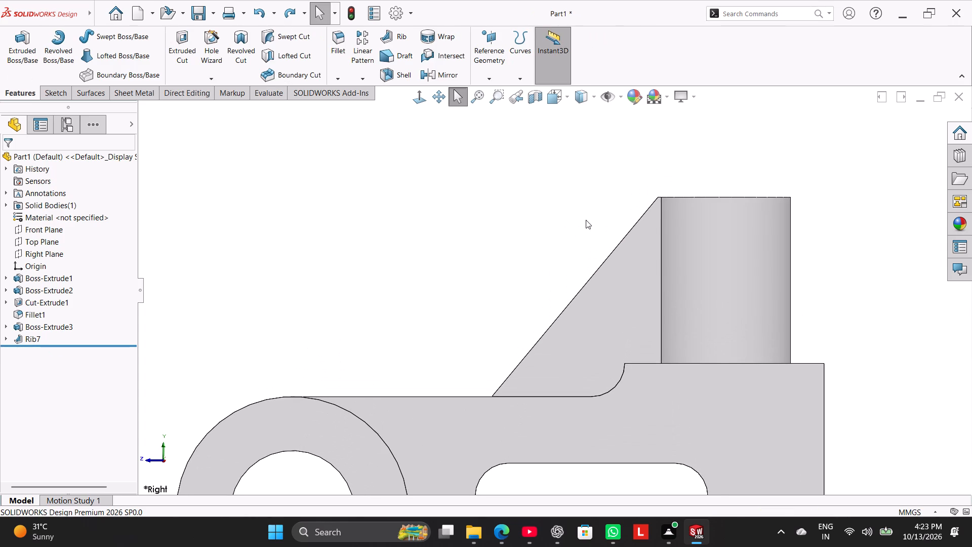
Undo the rib feature to return to its sloped-line sketch.
middle_drag(587, 220, 590, 296)
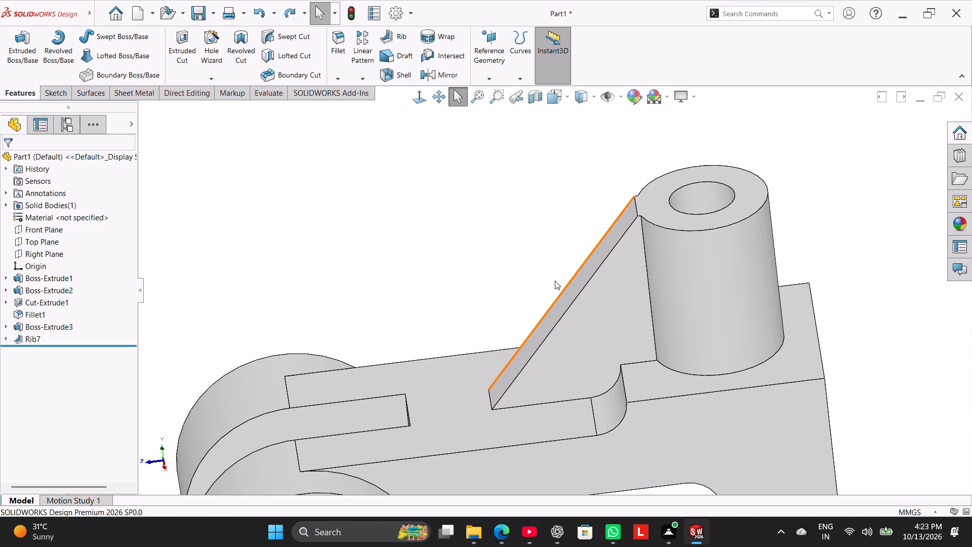
key(ctrl+z)
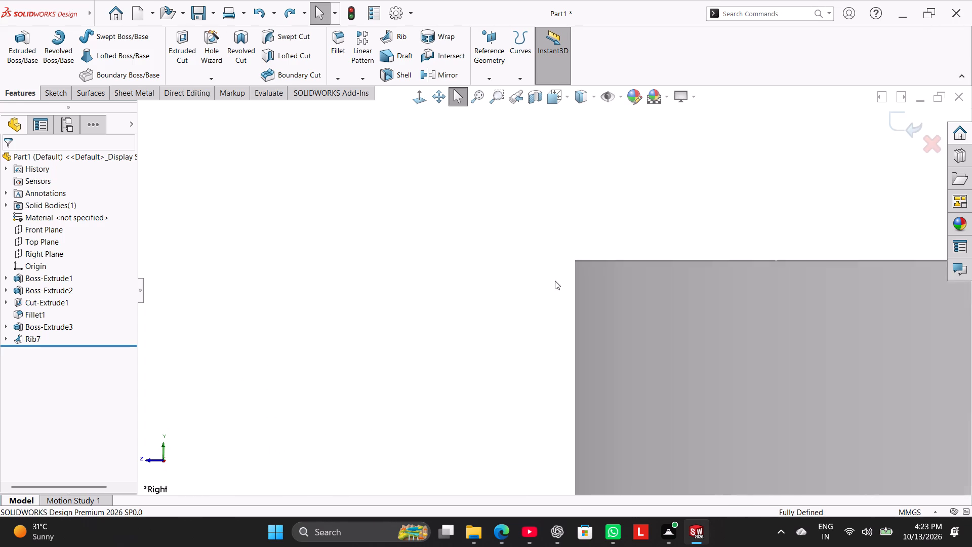
click(600, 226)
Undo the tiny horizontal line and its dimension at the sloped line's upper end.
key(ctrl+z)
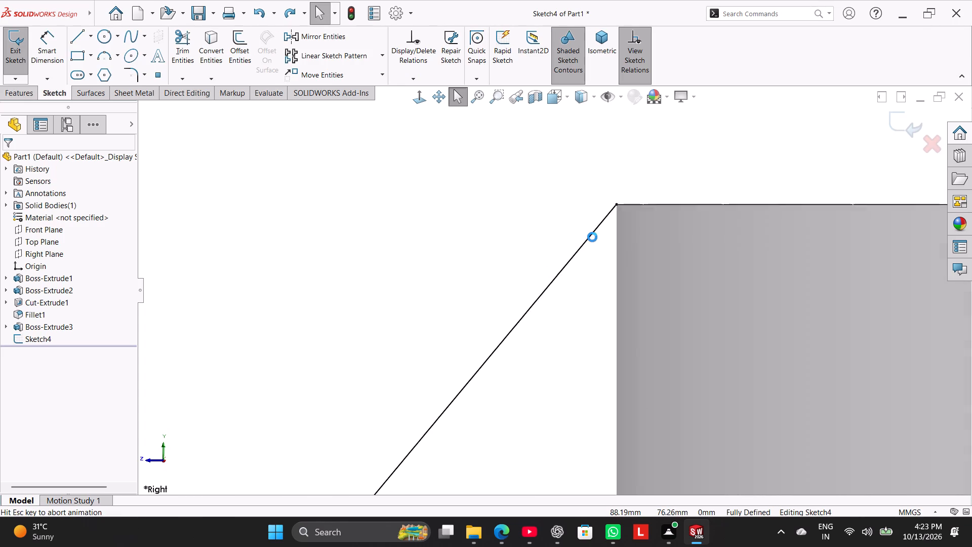
key(ctrl+z)
key(ctrl+z)
key(ctrl+z)
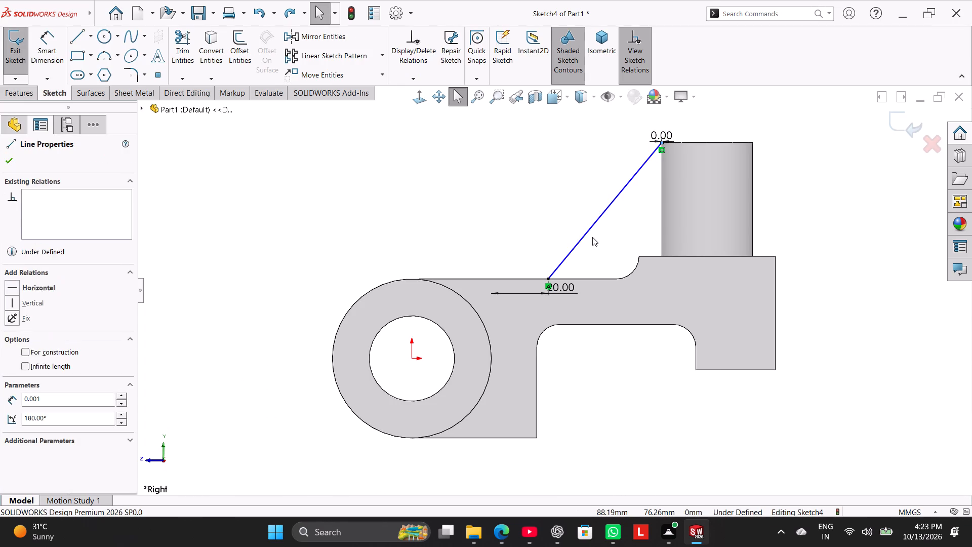
key(ctrl+z)
key(ctrl+z)
key(ctrl+z)
key(ctrl+z)
key(ctrl+z)
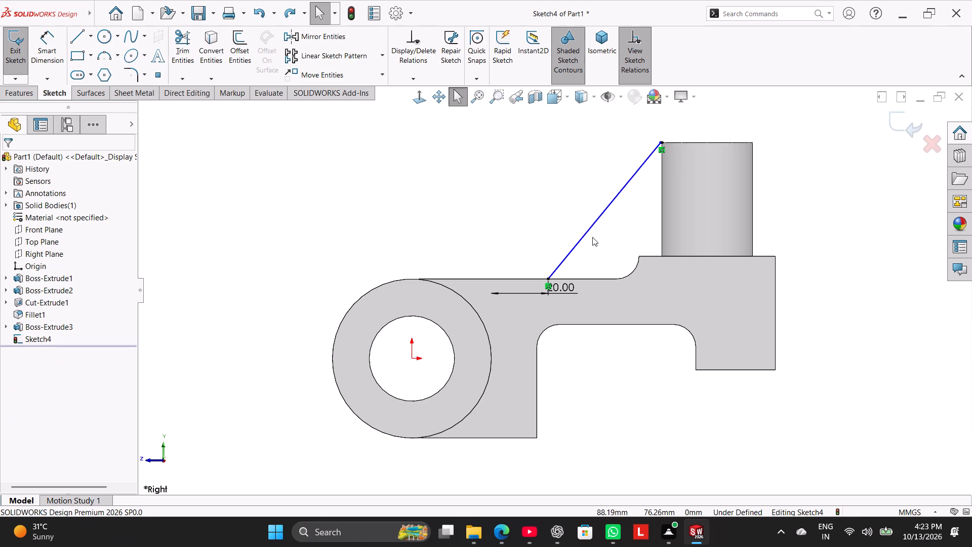
key(ctrl+z)
key(ctrl+z)
key(ctrl+z)
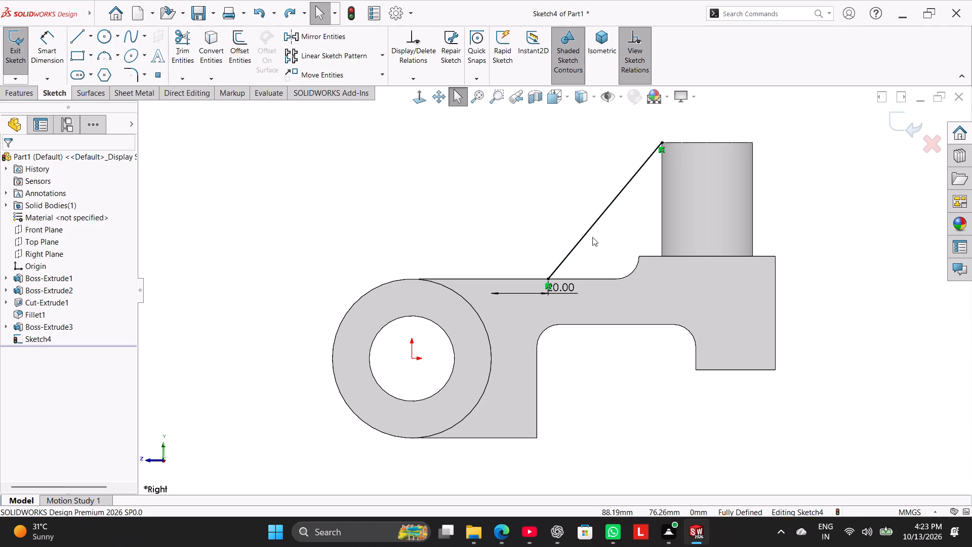
Sketch a horizontal line about 3 mm long from the sloped line's upper endpoint inward across the boss's top.
click(692, 139)
middle_drag(685, 126, 678, 227)
scroll(641, 172, down, 4)
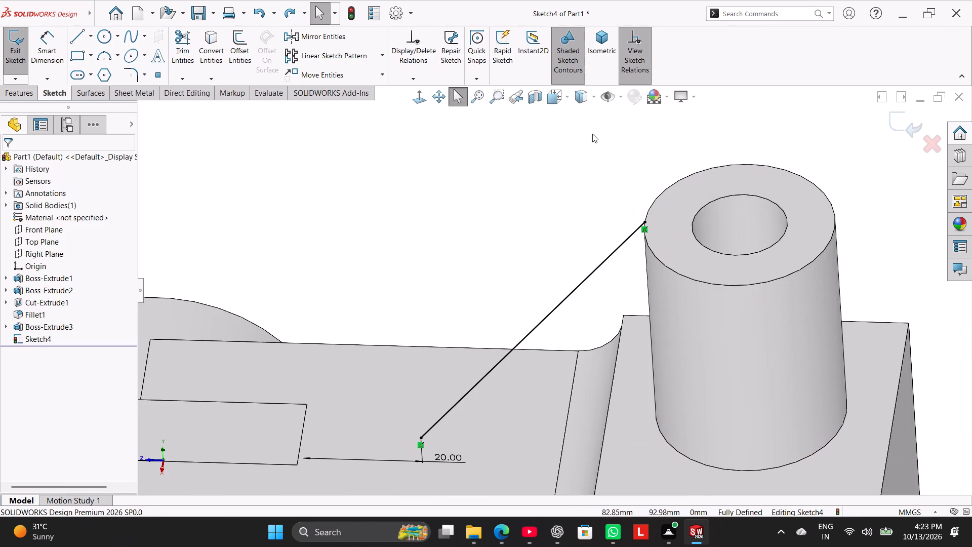
click(79, 31)
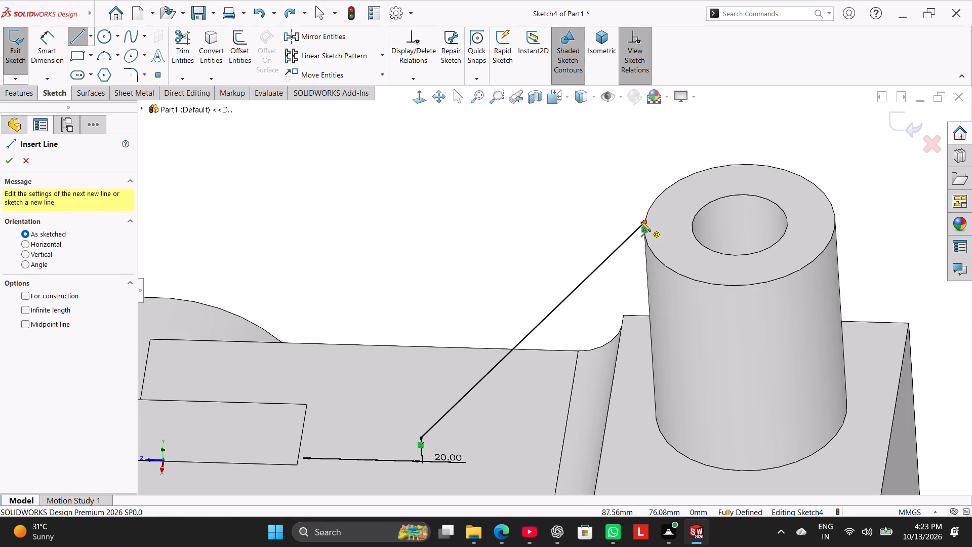
click(645, 222)
click(662, 221)
right_click(639, 175)
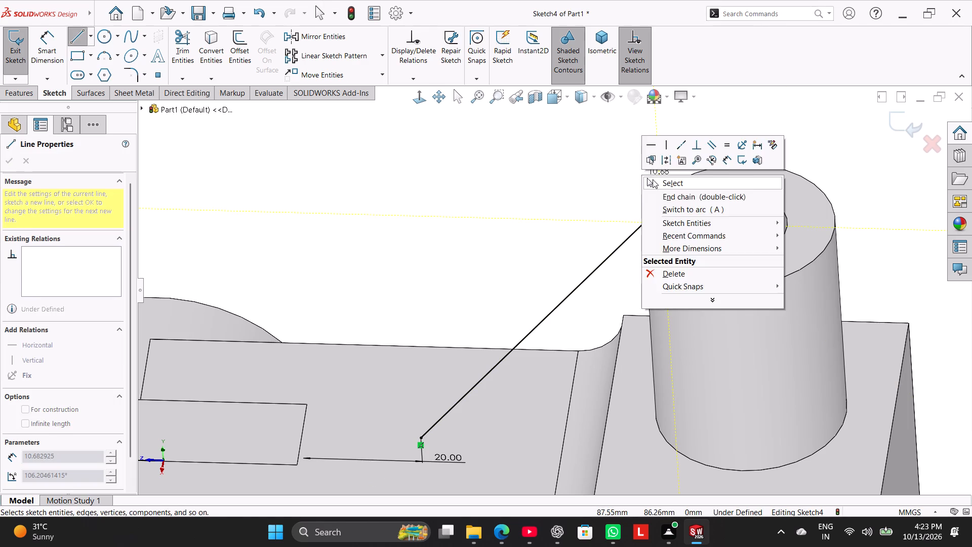
click(653, 179)
Dimension the short horizontal line at the boss's top to 2 mm.
middle_drag(605, 219, 607, 152)
middle_click(588, 180)
scroll(588, 184, up, 2)
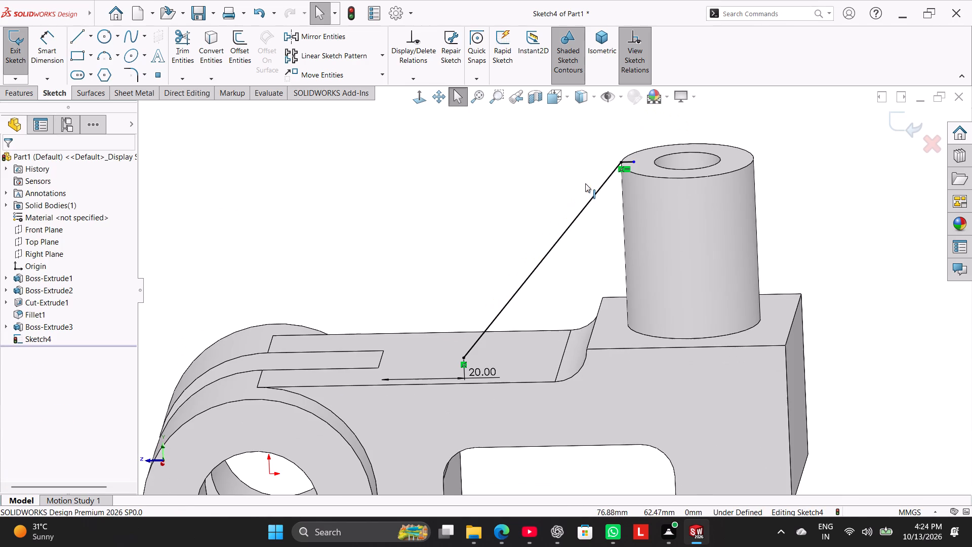
click(57, 51)
click(629, 162)
click(629, 132)
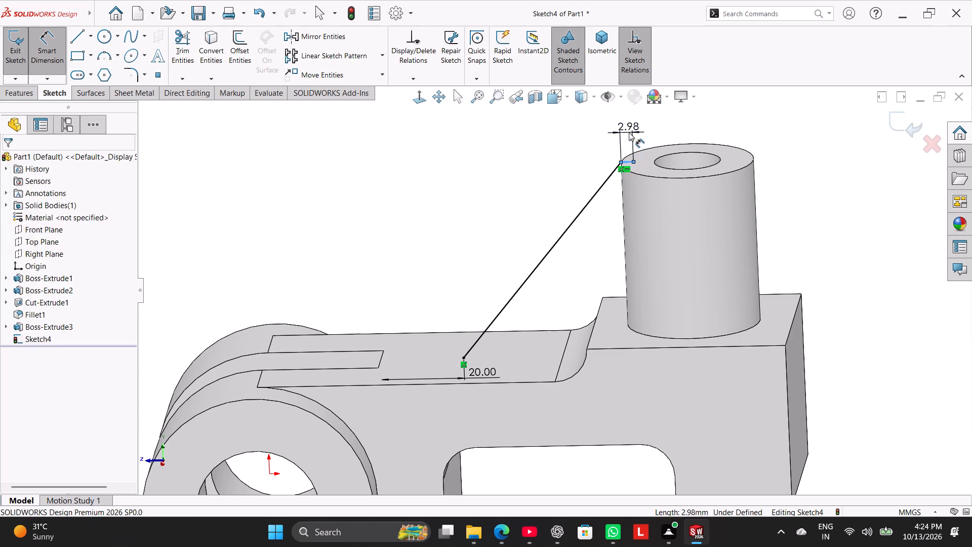
key(2)
key(Return)
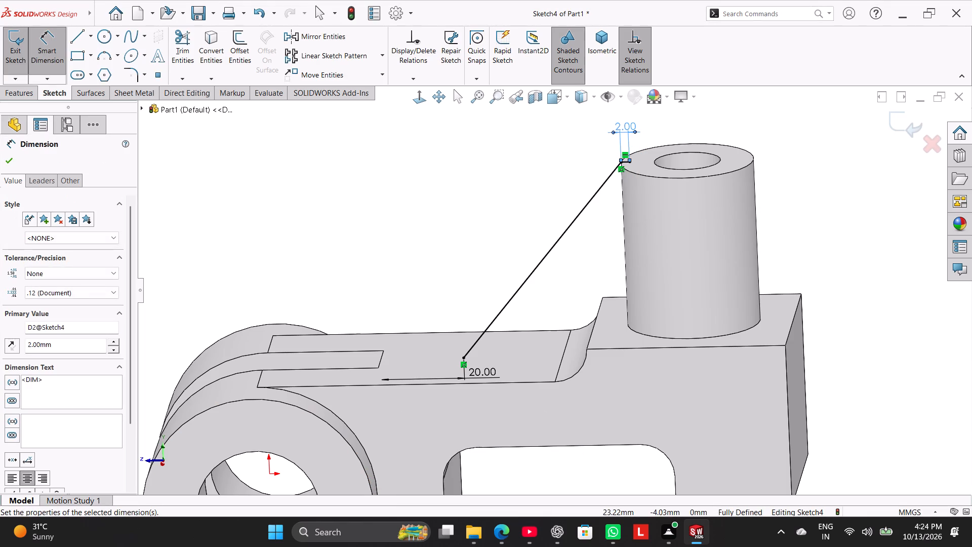
right_click(375, 307)
click(417, 344)
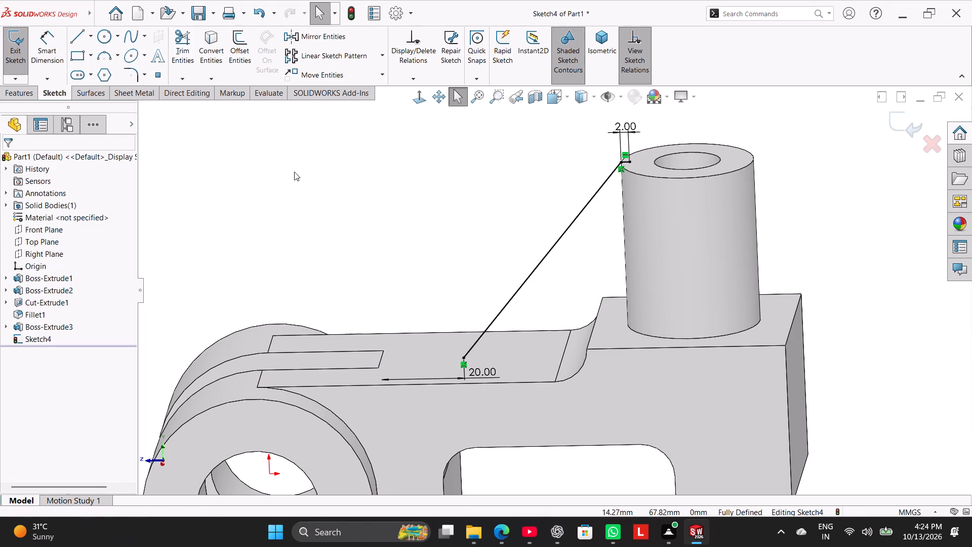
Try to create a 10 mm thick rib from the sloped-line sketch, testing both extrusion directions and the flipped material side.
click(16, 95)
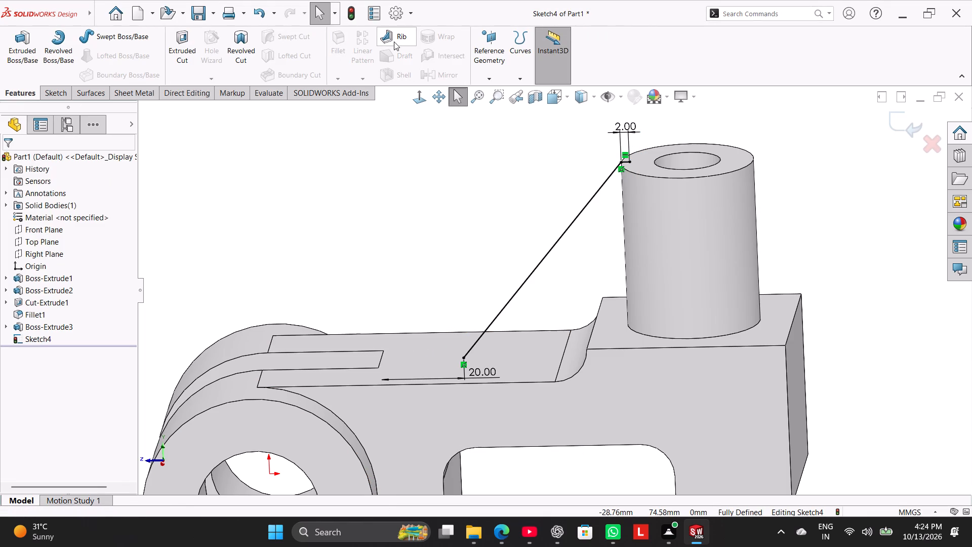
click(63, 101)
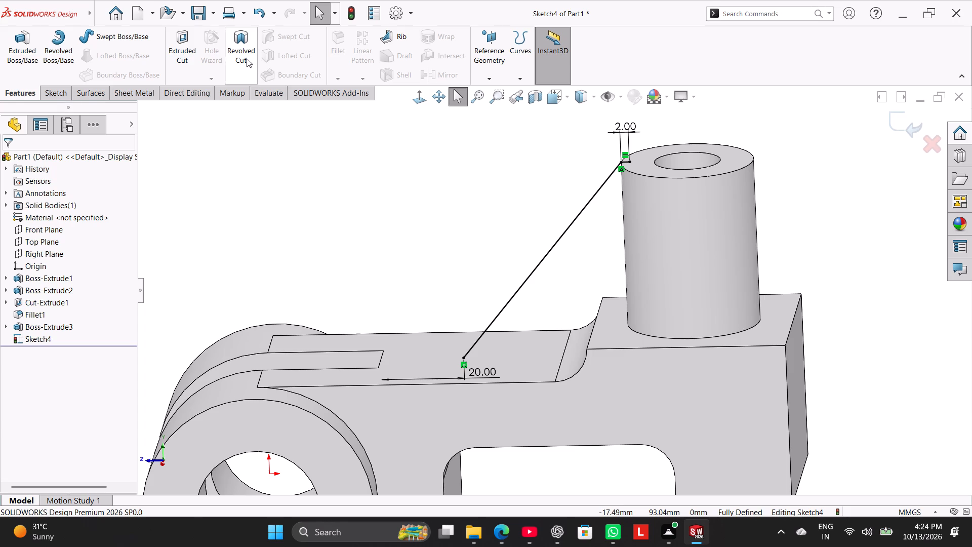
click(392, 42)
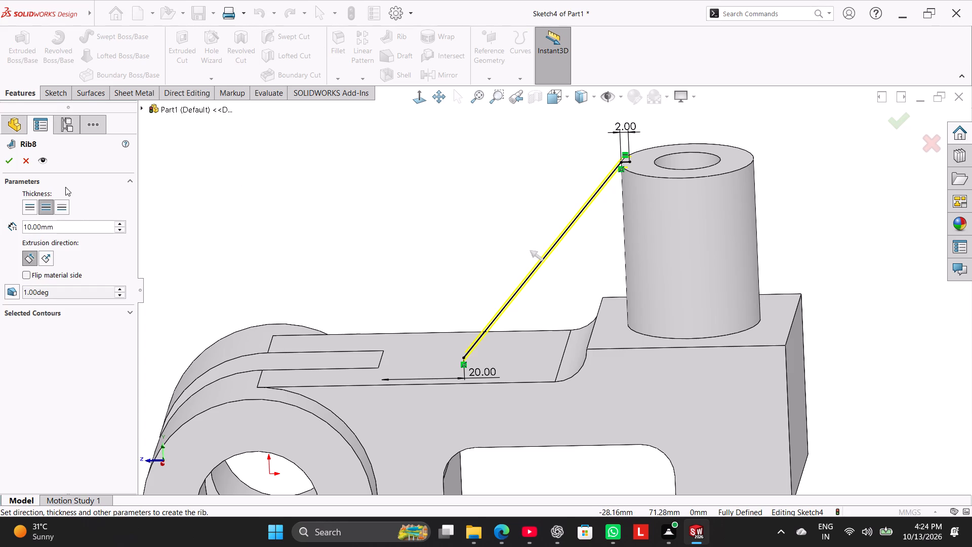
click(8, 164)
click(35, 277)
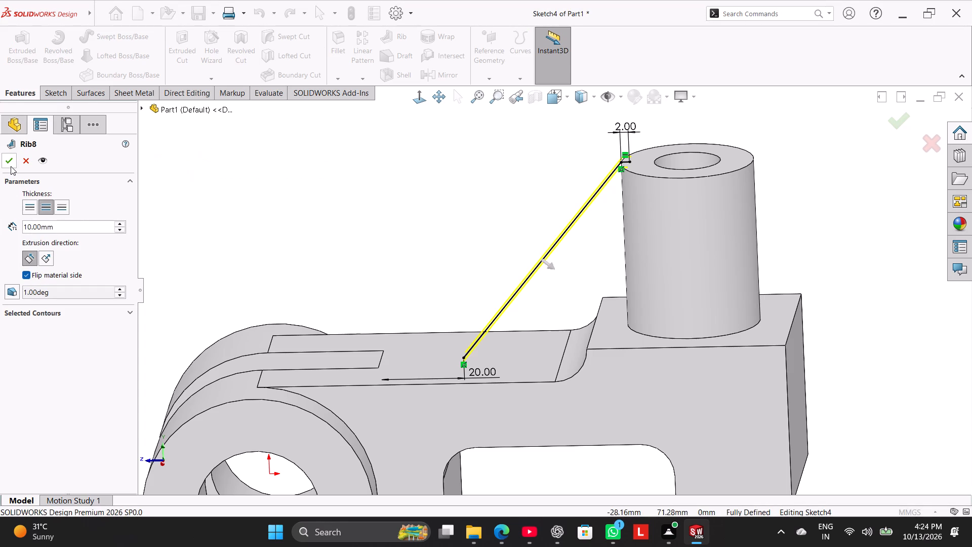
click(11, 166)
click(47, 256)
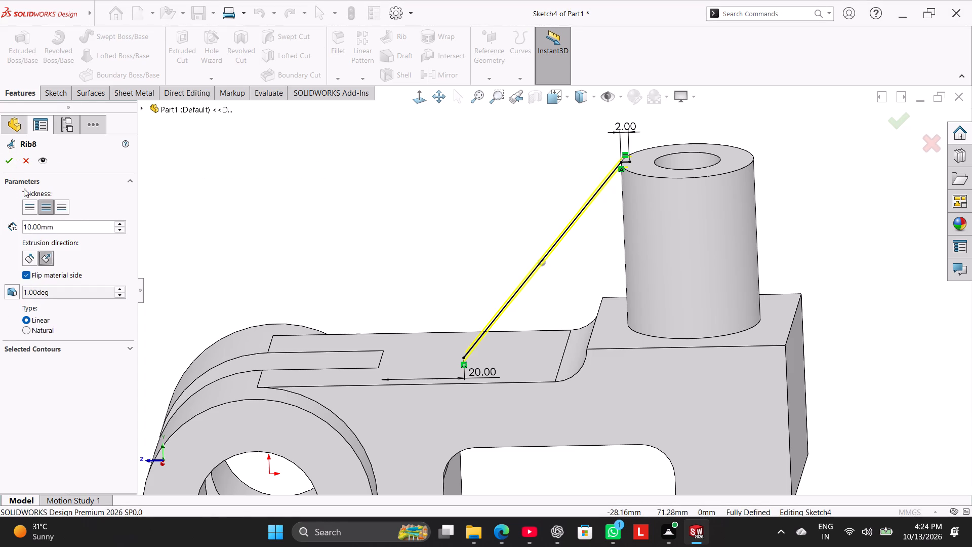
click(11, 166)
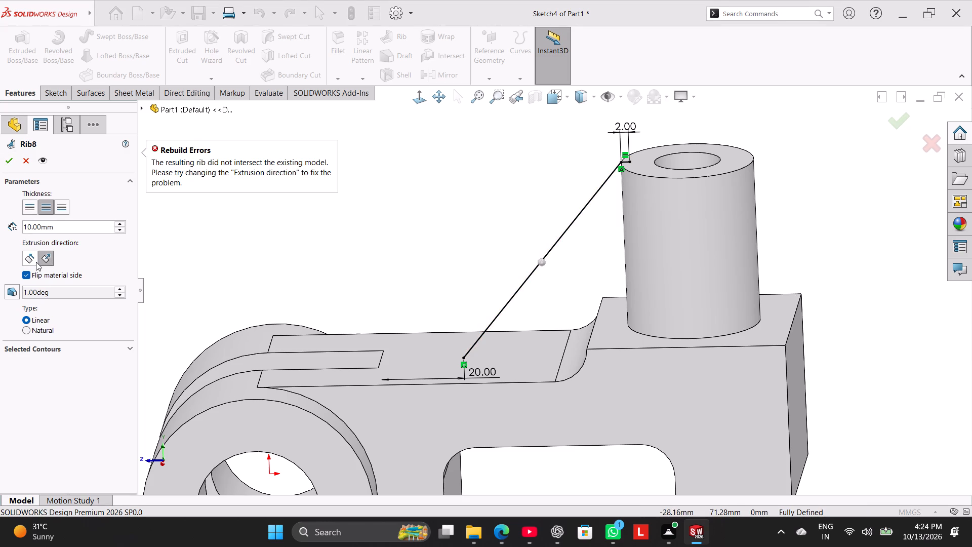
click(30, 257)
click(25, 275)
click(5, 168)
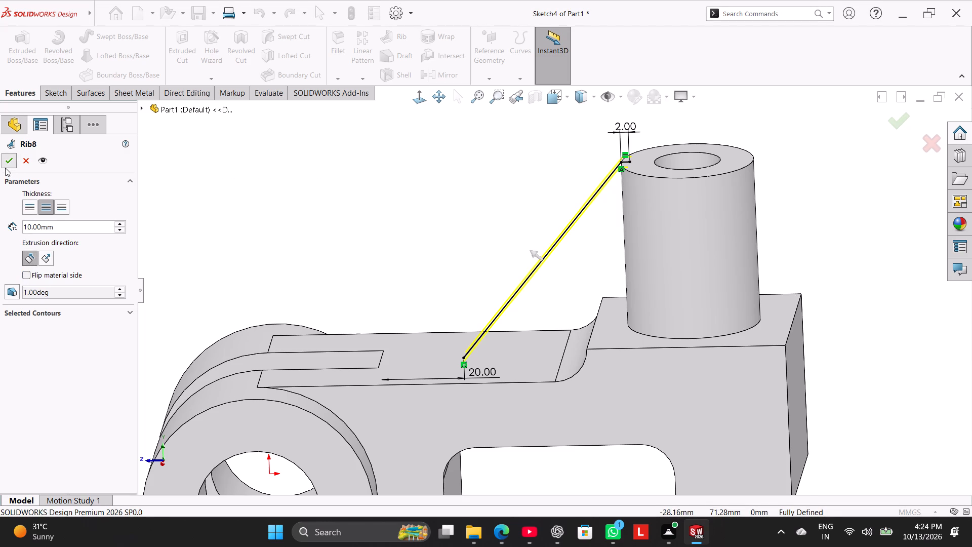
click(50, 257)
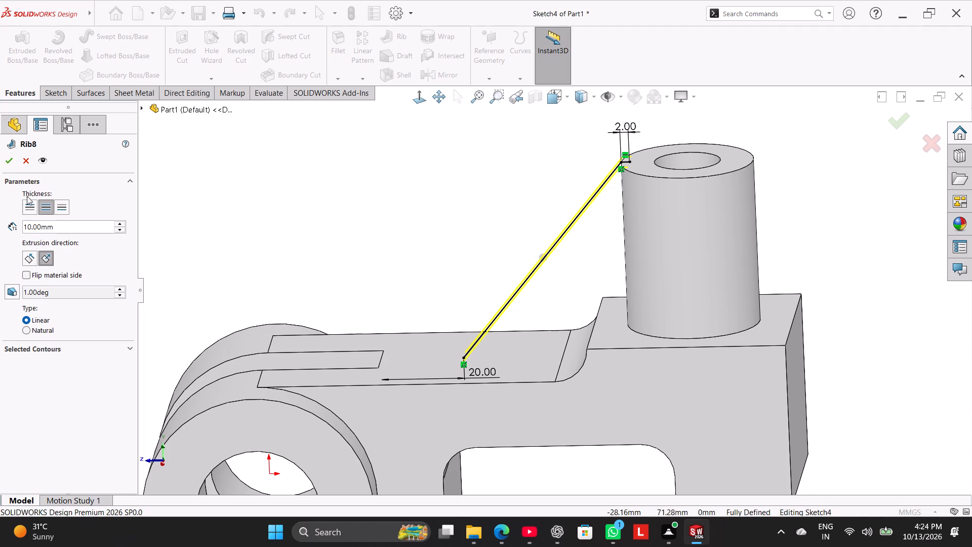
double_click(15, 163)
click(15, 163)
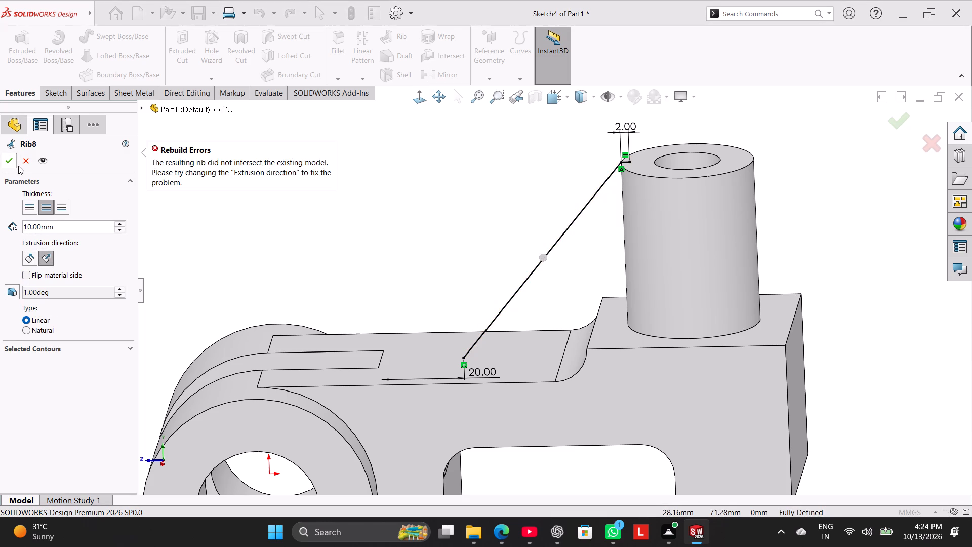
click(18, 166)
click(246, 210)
Close the rib profile with a line about 42 mm long from the sloped line's lower end and a vertical line about 48 mm tall.
middle_drag(475, 230, 494, 190)
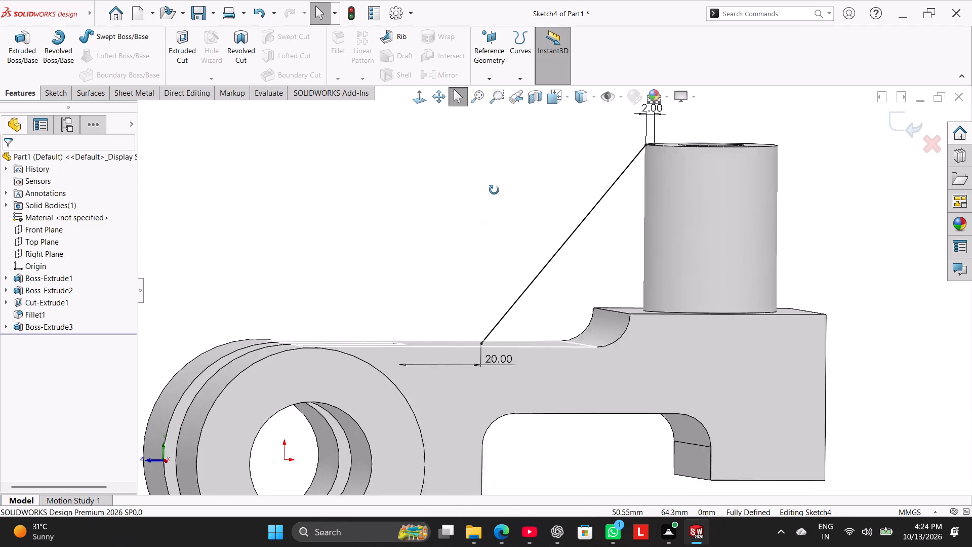
middle_drag(494, 190, 487, 246)
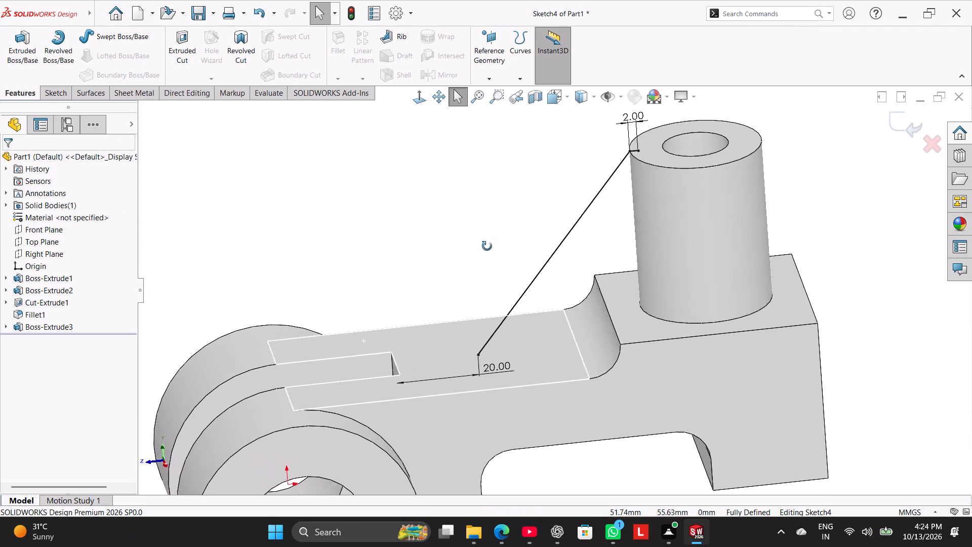
middle_drag(487, 246, 474, 237)
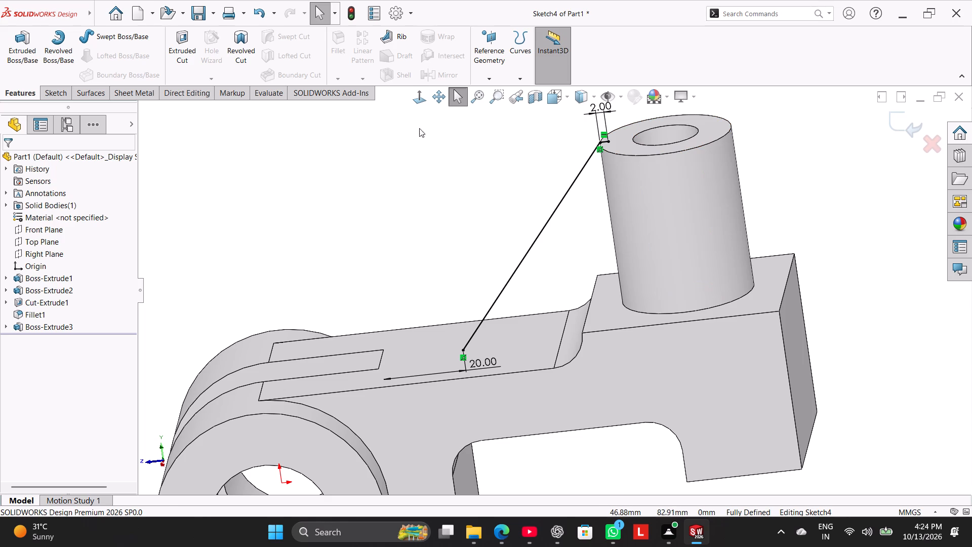
click(415, 94)
scroll(714, 144, down, 3)
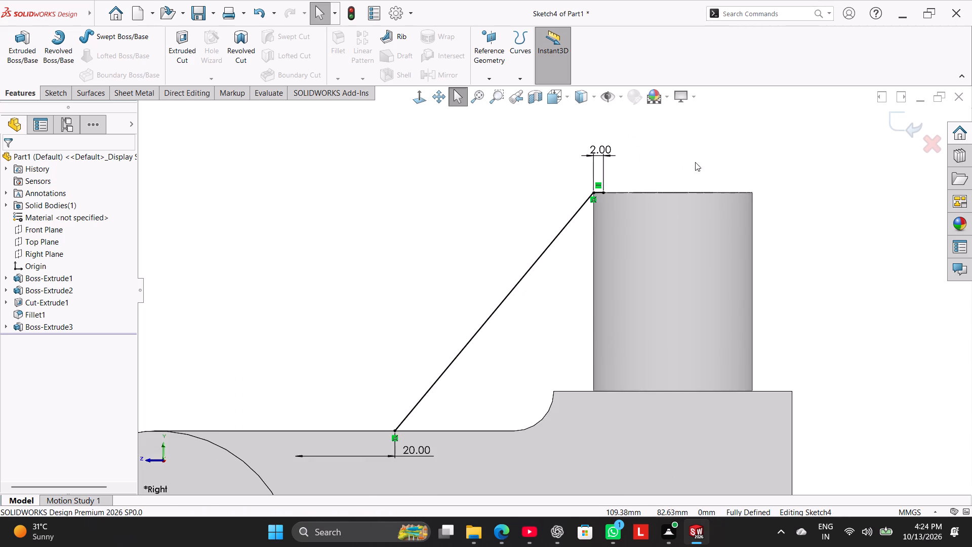
scroll(640, 181, down, 1)
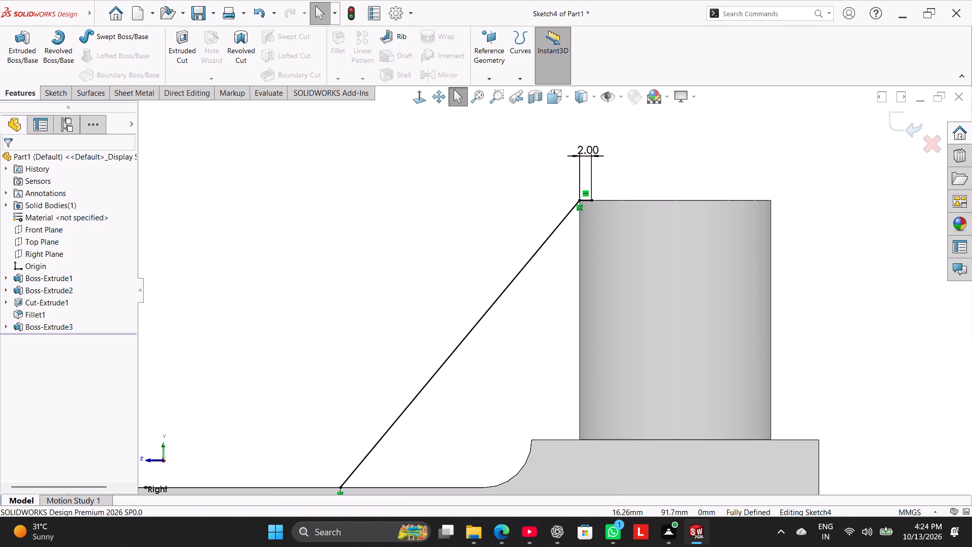
click(47, 94)
click(70, 37)
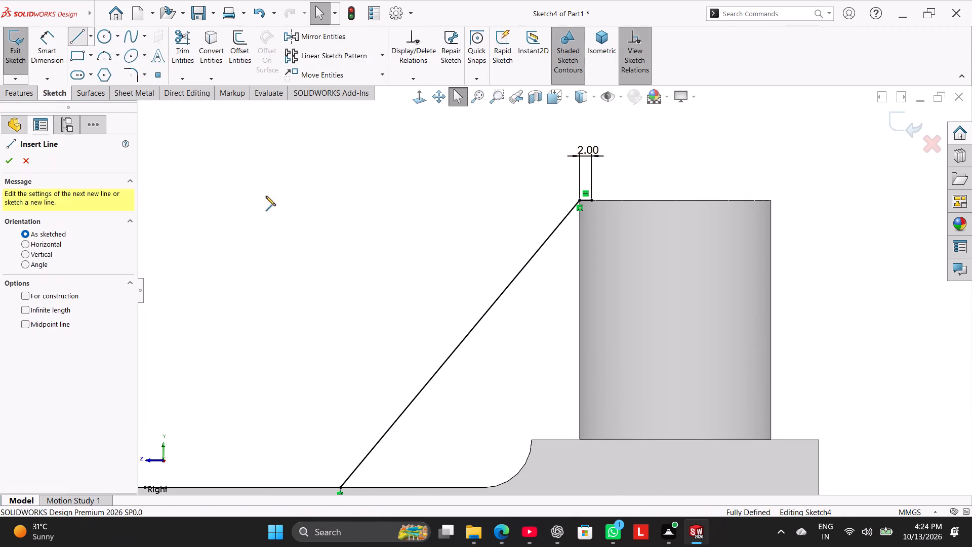
scroll(424, 278, up, 2)
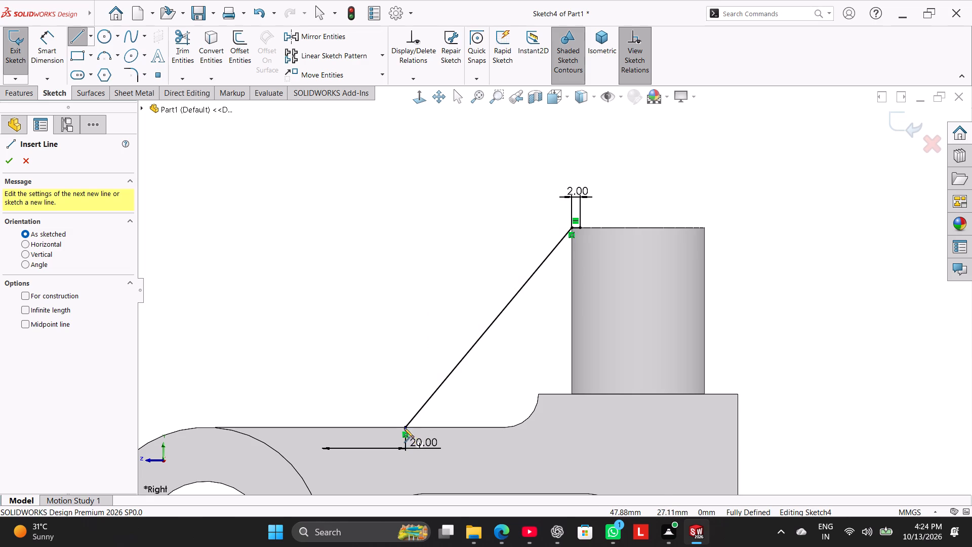
click(403, 427)
click(580, 431)
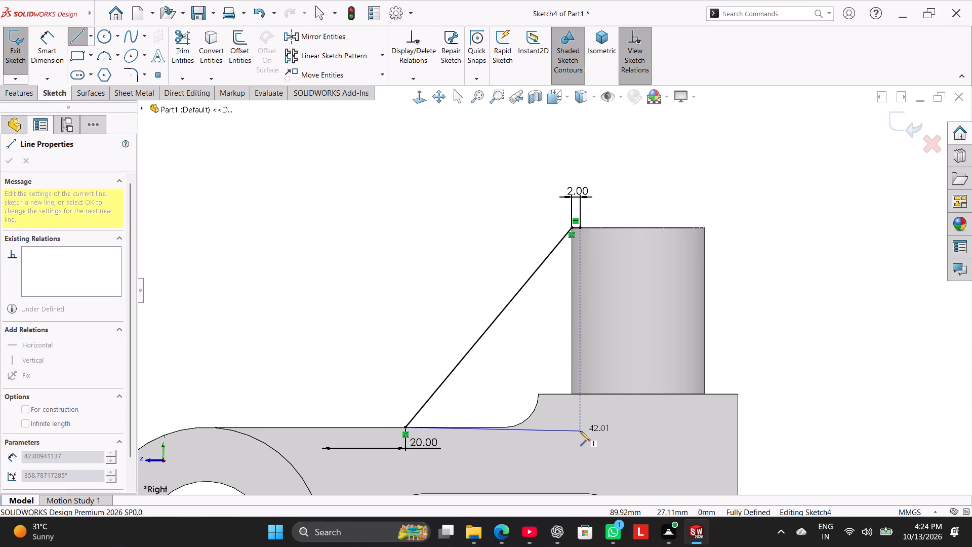
click(578, 230)
right_click(456, 225)
click(475, 230)
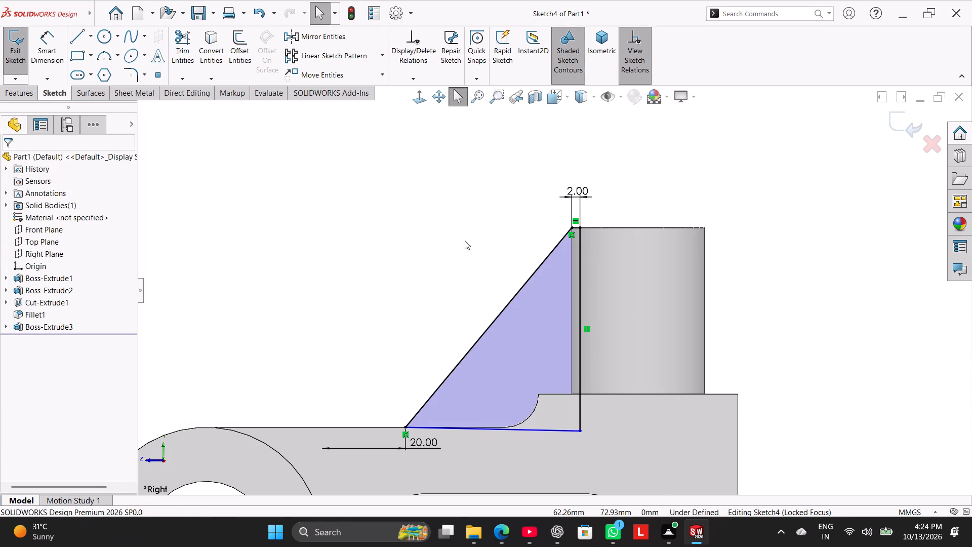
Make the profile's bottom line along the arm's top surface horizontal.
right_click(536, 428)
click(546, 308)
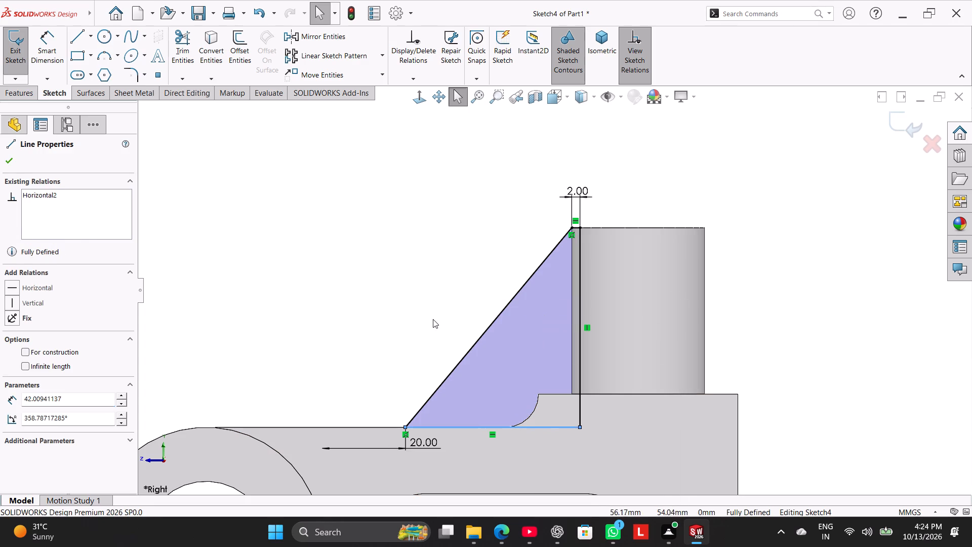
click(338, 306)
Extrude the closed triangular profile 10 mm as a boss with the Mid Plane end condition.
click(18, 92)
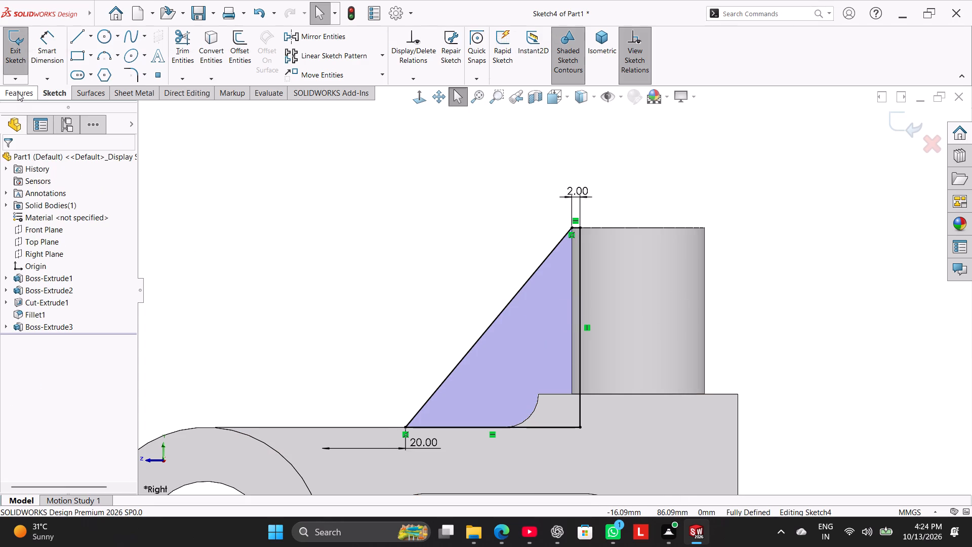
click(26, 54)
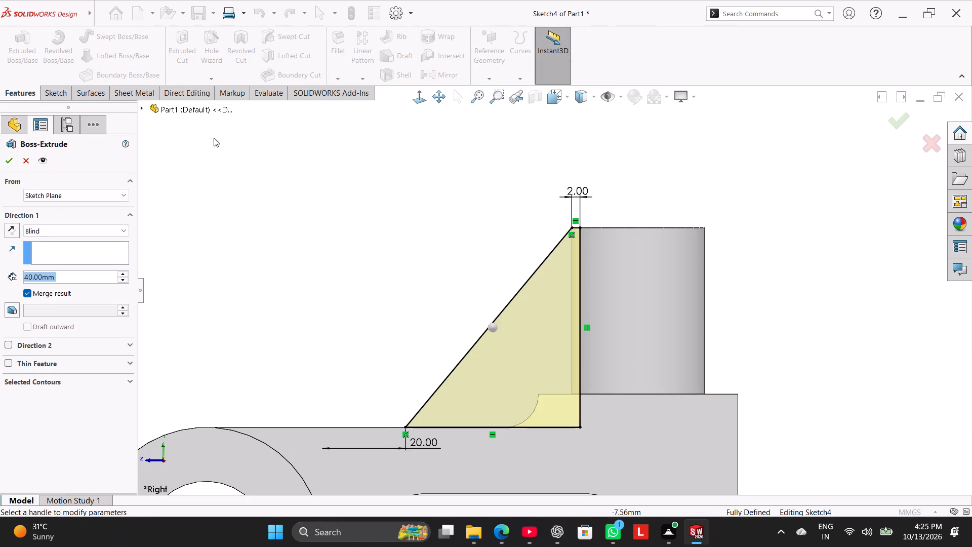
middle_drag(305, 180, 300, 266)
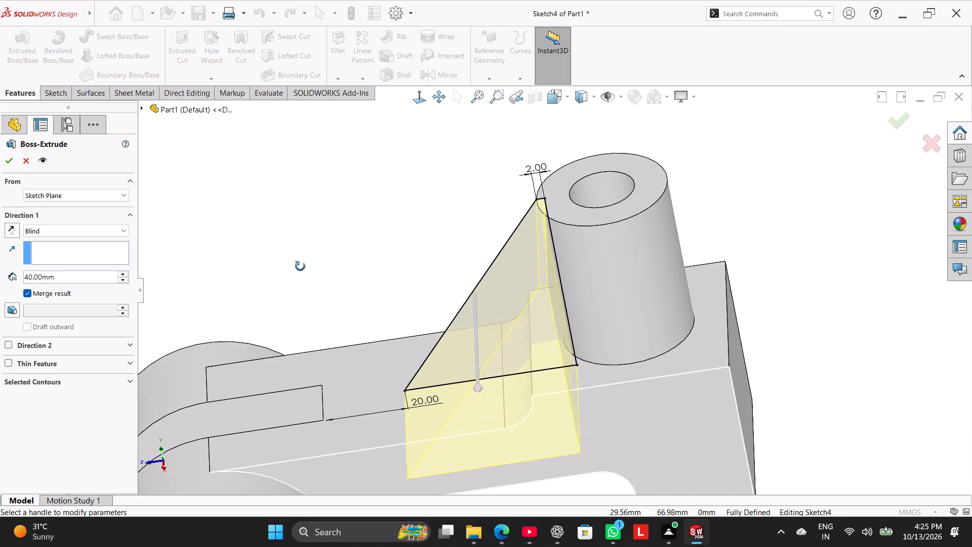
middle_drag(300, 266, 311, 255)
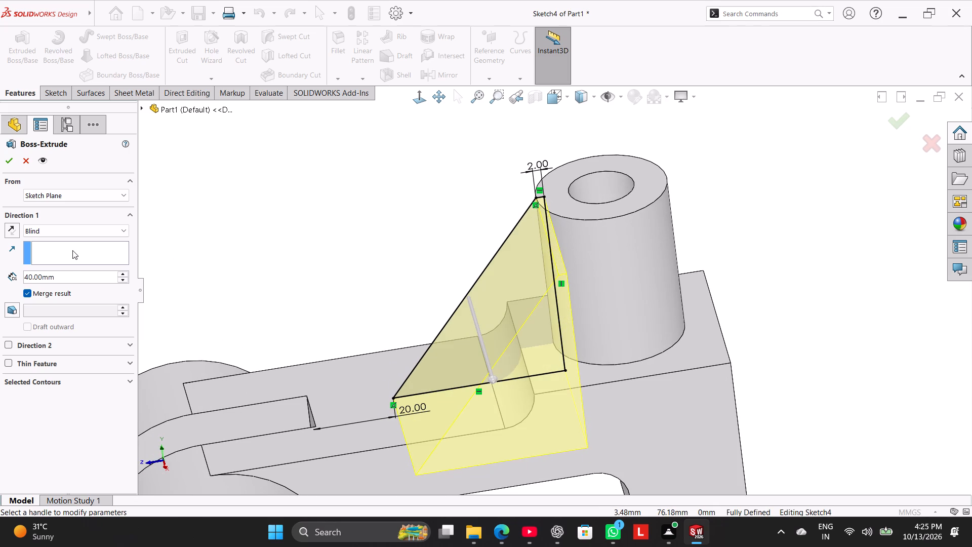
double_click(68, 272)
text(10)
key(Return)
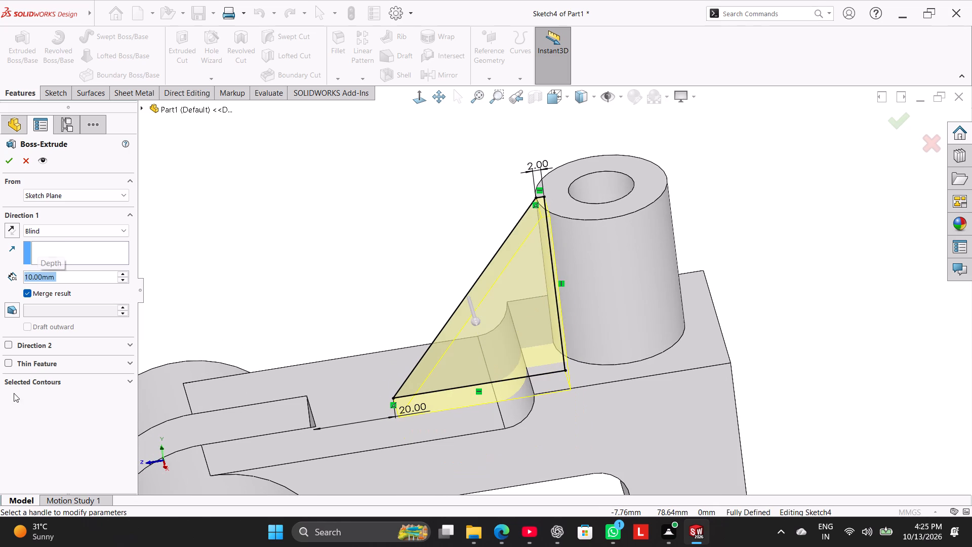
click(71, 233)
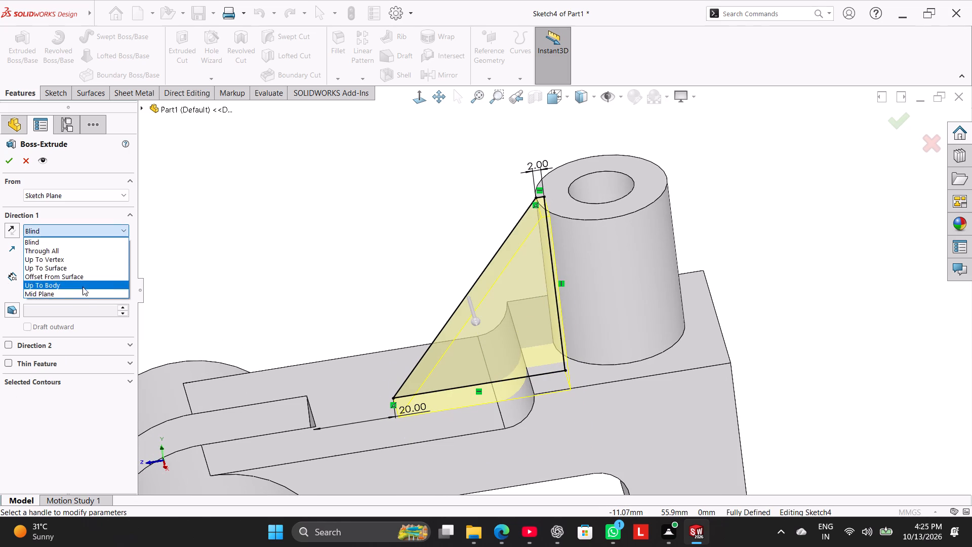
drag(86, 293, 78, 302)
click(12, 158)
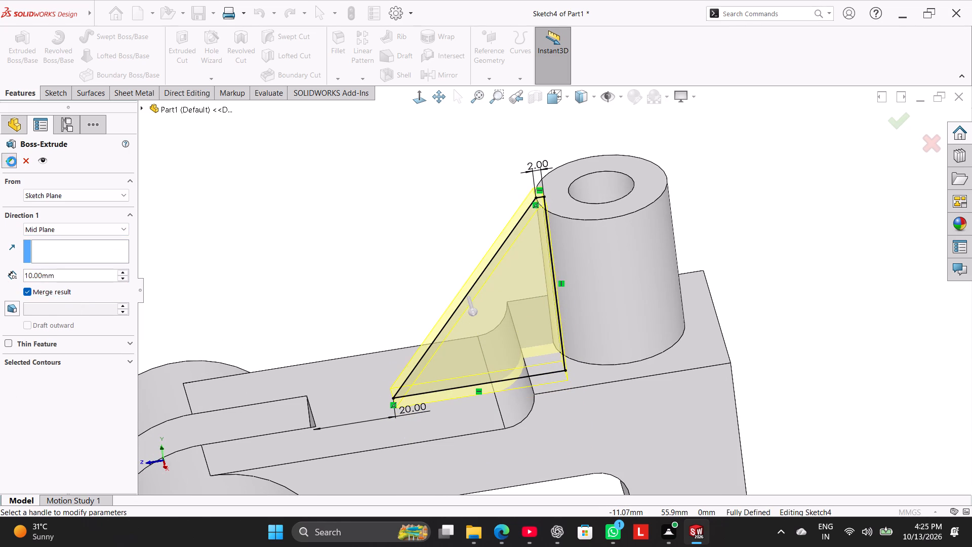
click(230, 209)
Examine from several angles how the extruded rib meets the boss's top edge and the arm.
middle_drag(303, 239, 334, 251)
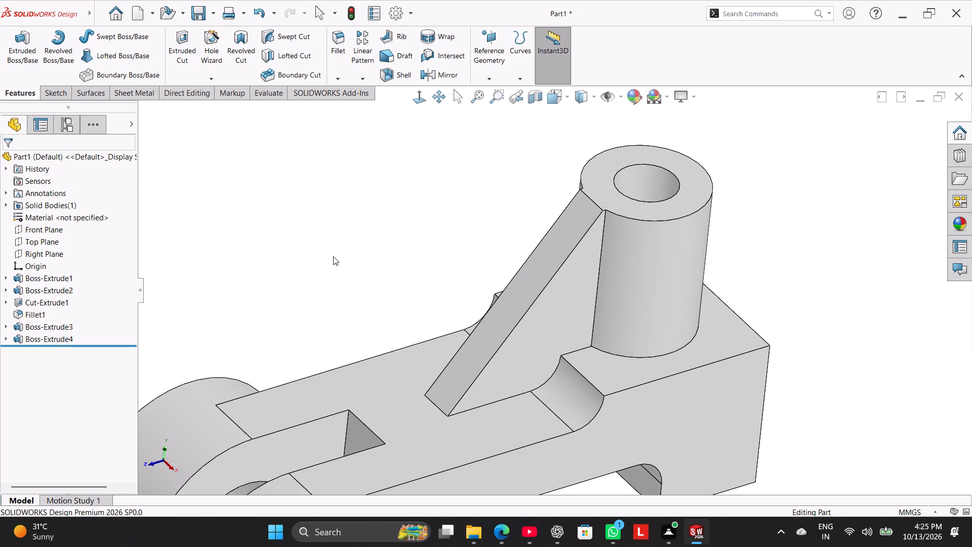
click(333, 265)
scroll(594, 194, down, 4)
middle_drag(437, 232, 411, 197)
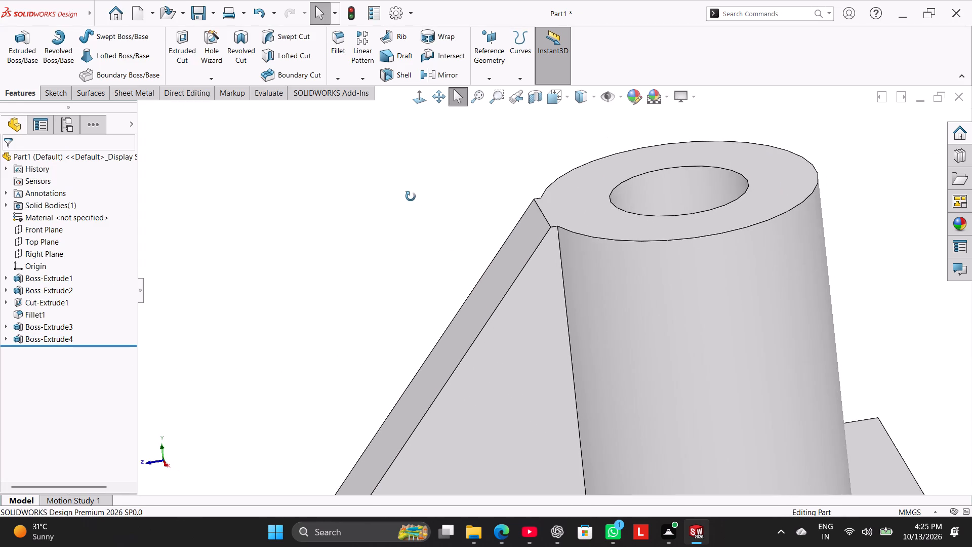
middle_drag(411, 197, 381, 234)
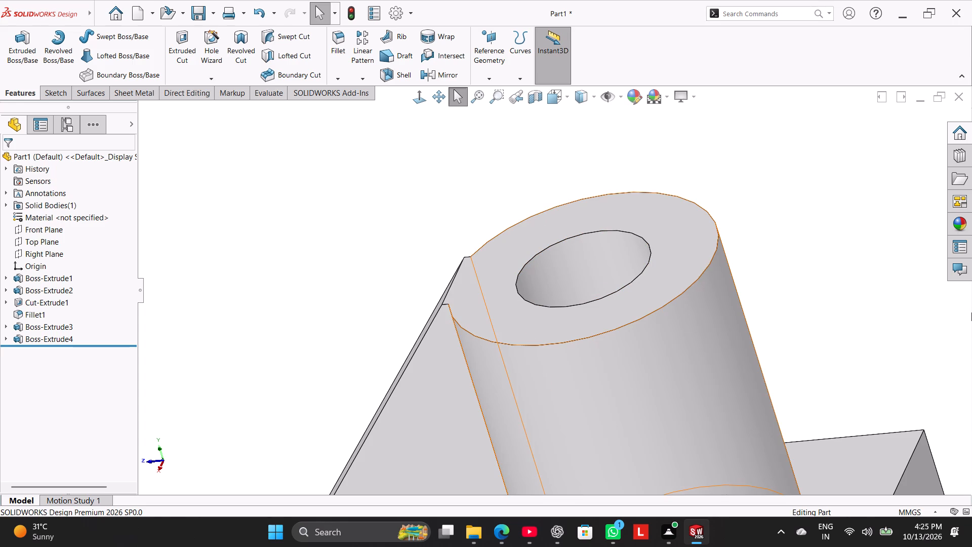
middle_drag(417, 298, 463, 332)
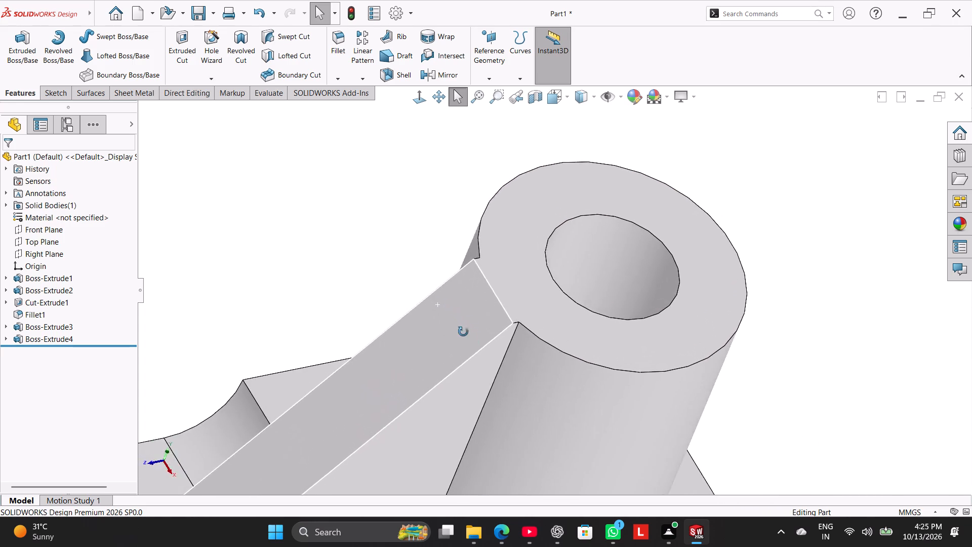
middle_drag(463, 332, 428, 280)
scroll(428, 304, up, 7)
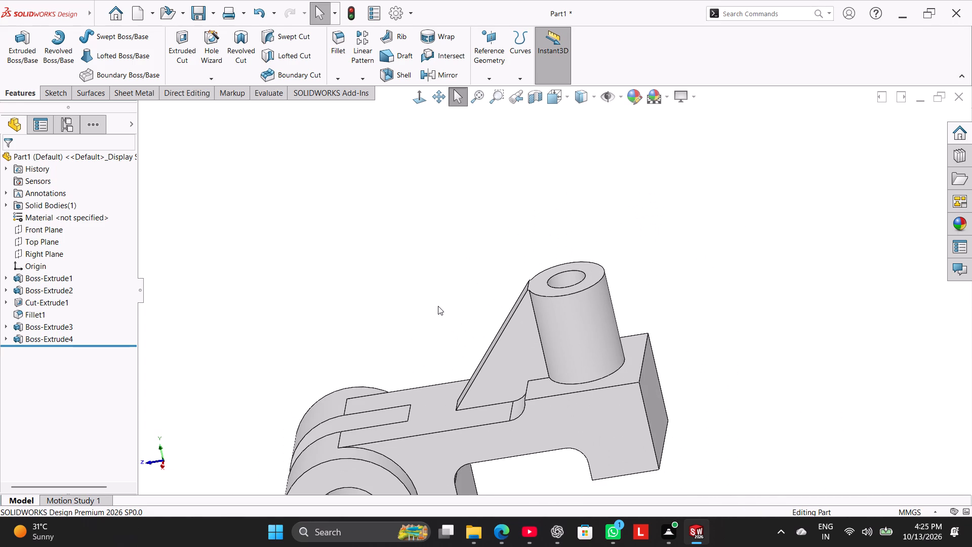
scroll(438, 306, down, 2)
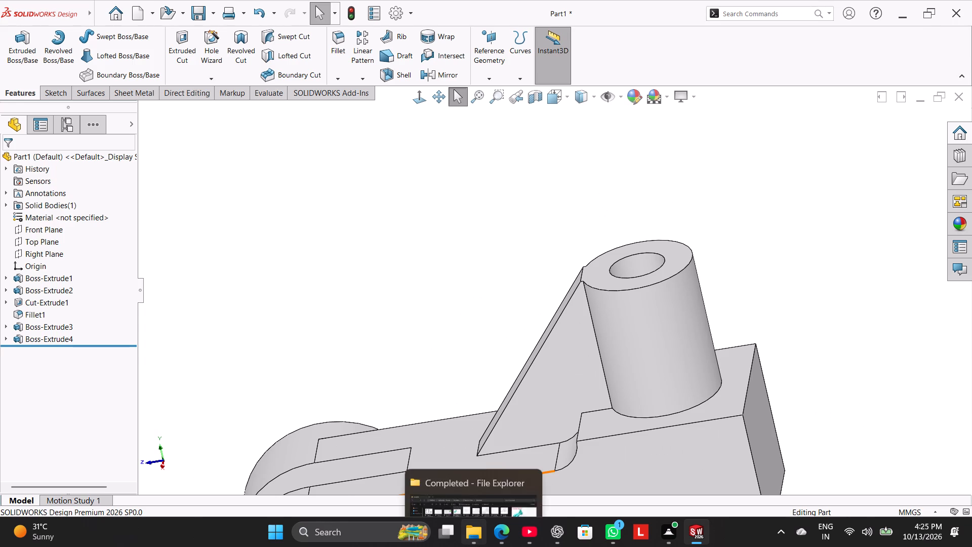
Undo the triangular boss extrusion and the profile's two closing lines, leaving the rib sketch open.
key(ctrl+z)
key(ctrl+z)
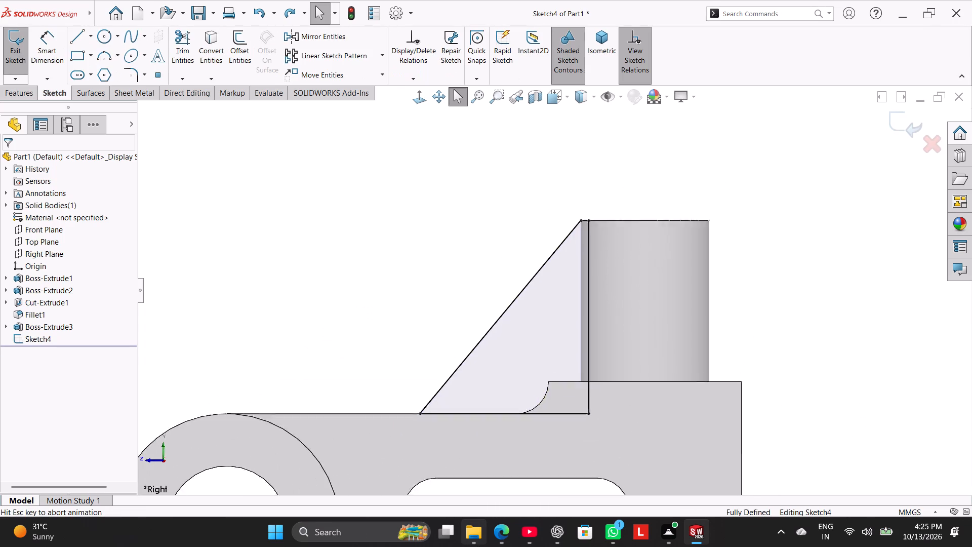
key(ctrl+z)
key(ctrl+z)
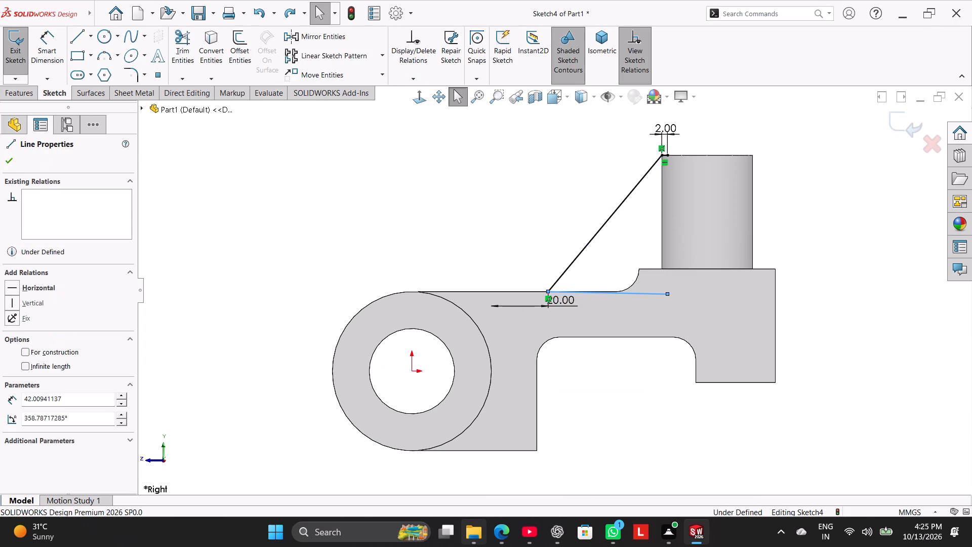
key(ctrl+z)
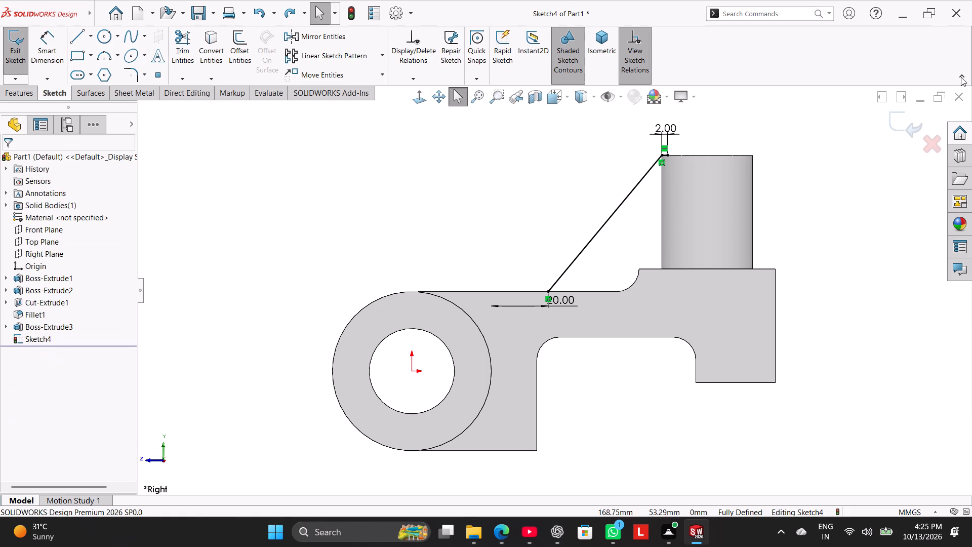
Delete the coincident relation at the sloped line's upper end and slide that end down the boss's side edge to about 72.4 mm height.
scroll(693, 131, down, 4)
scroll(646, 190, down, 2)
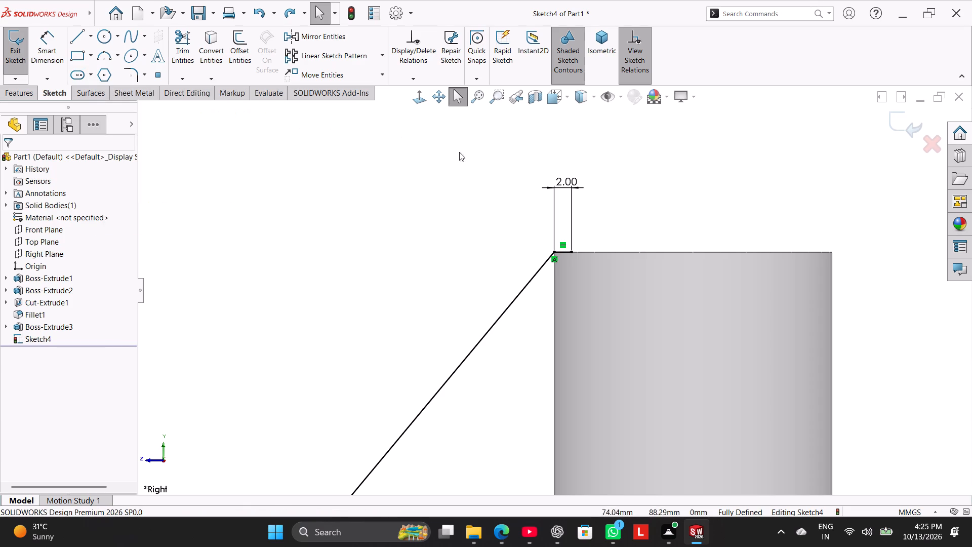
right_click(551, 259)
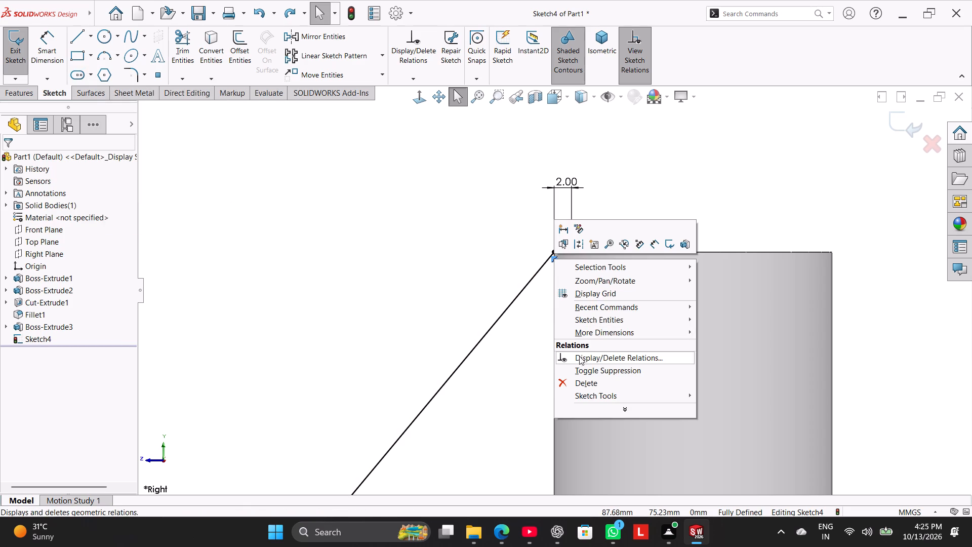
click(588, 383)
drag(554, 252, 560, 270)
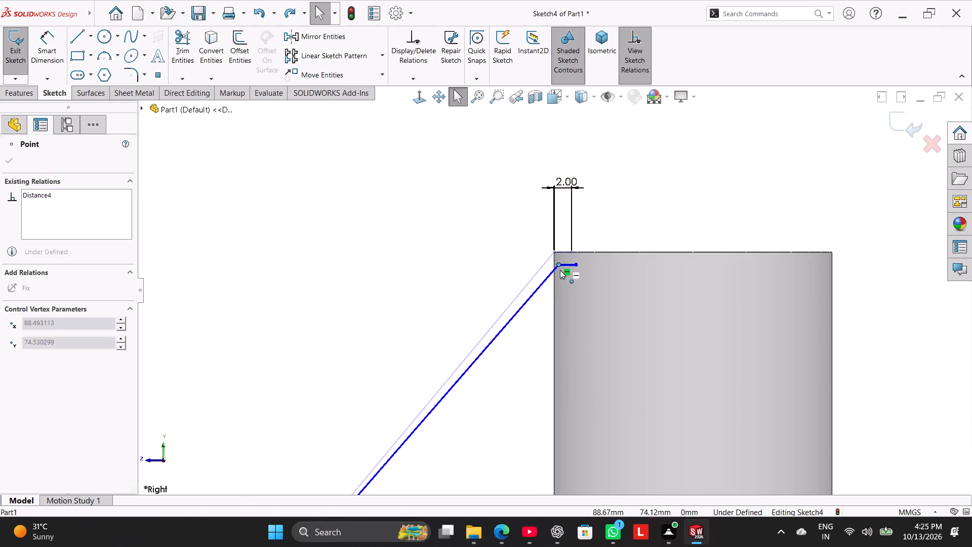
drag(560, 270, 552, 283)
click(471, 259)
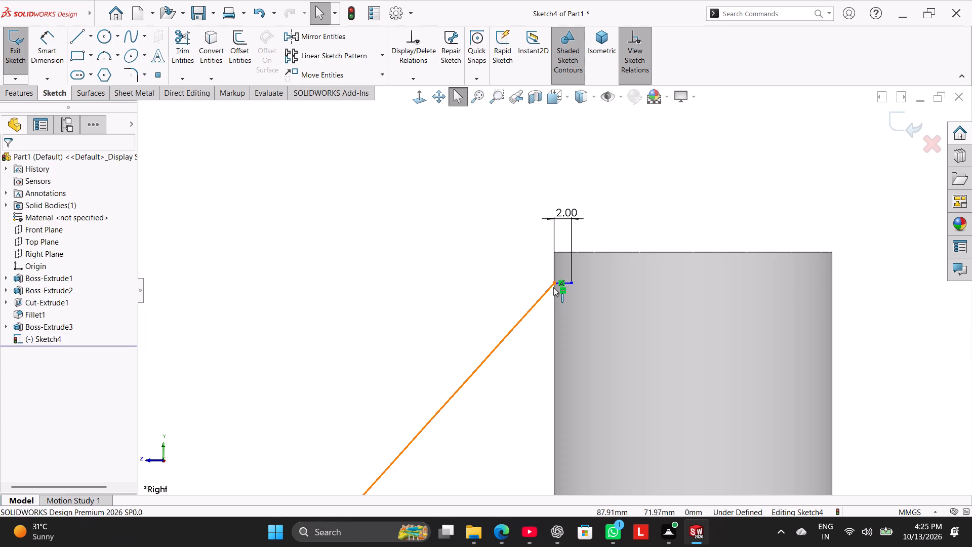
drag(553, 284, 534, 283)
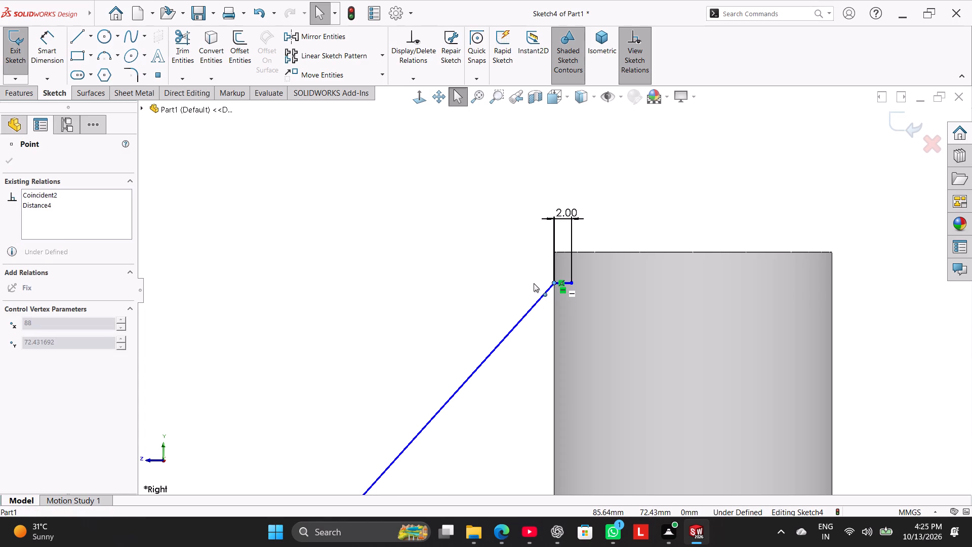
drag(534, 283, 534, 284)
click(473, 248)
Create a 10 mm thick rib from the open sketch, both sides, parallel to the sketch, with the material side flipped and no draft.
click(18, 97)
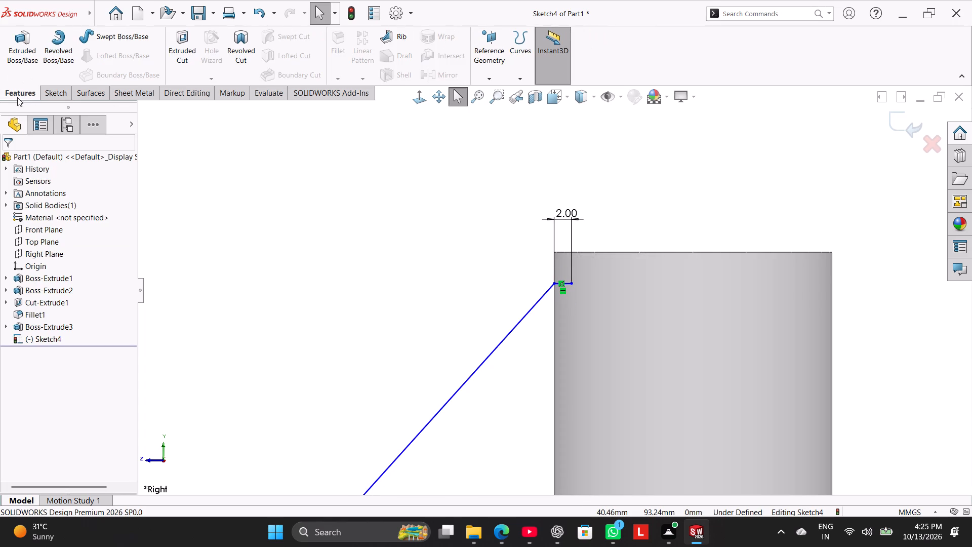
click(399, 35)
middle_drag(422, 199, 421, 193)
scroll(422, 199, up, 4)
click(78, 271)
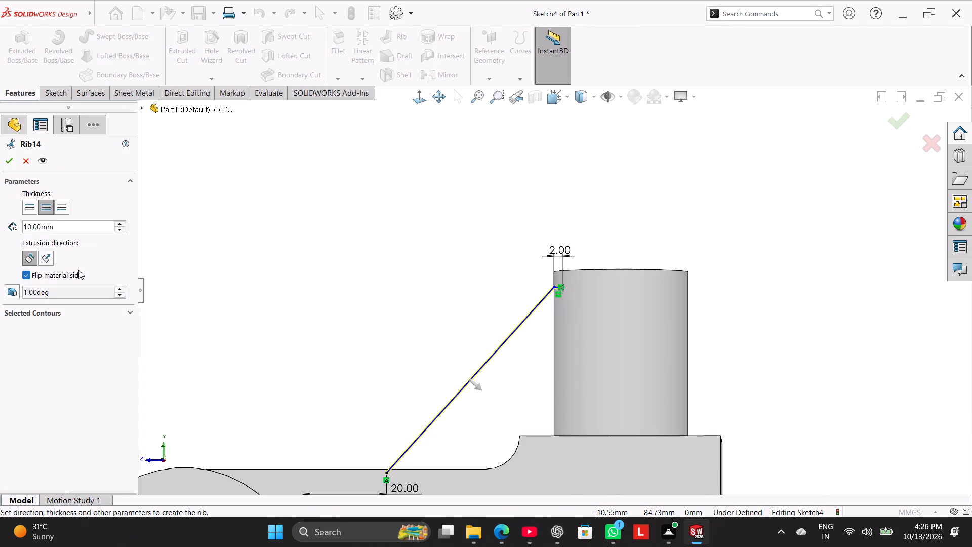
click(9, 295)
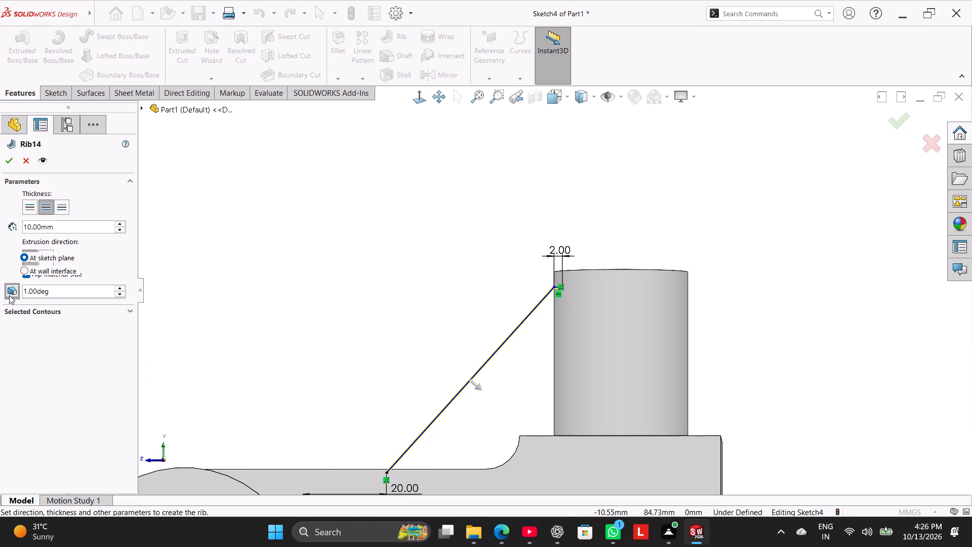
click(13, 319)
click(7, 162)
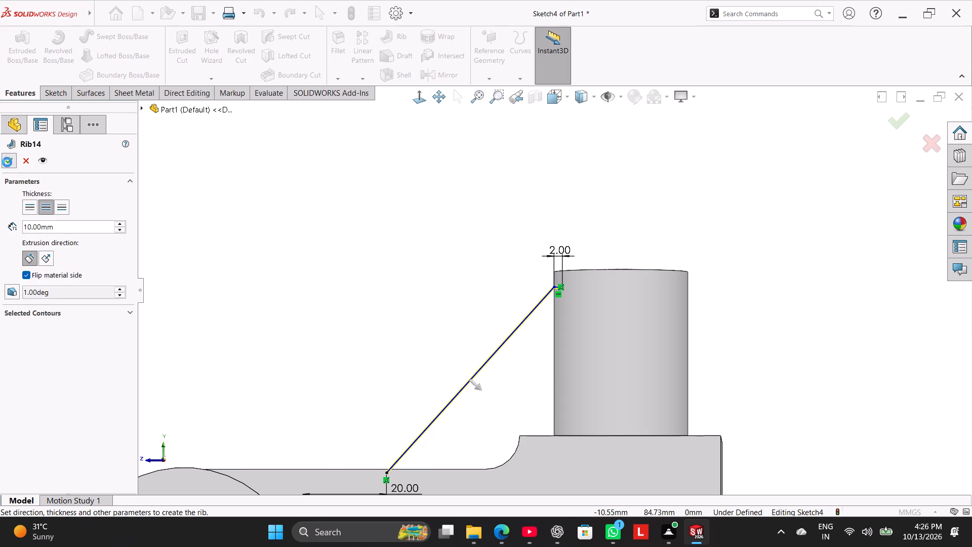
click(441, 204)
Inspect the rib's upper end at the boss, delete the short 2 mm horizontal line from the rib's sketch, and rebuild.
middle_drag(481, 239, 507, 303)
scroll(491, 254, up, 1)
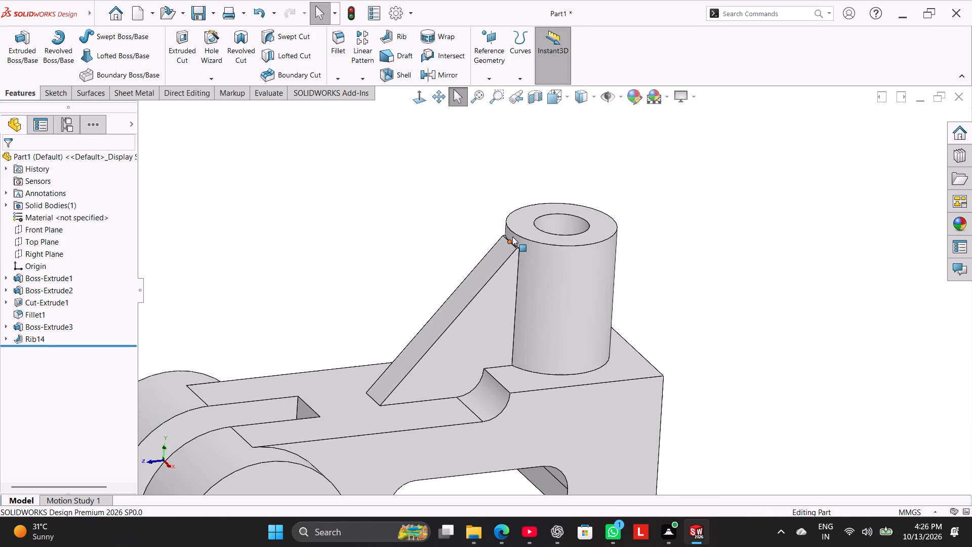
scroll(512, 237, down, 11)
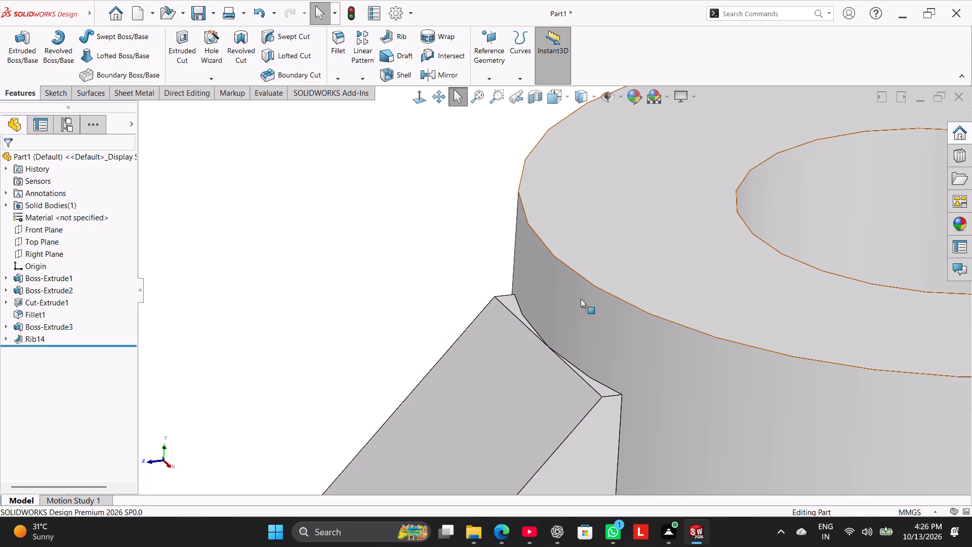
right_click(38, 342)
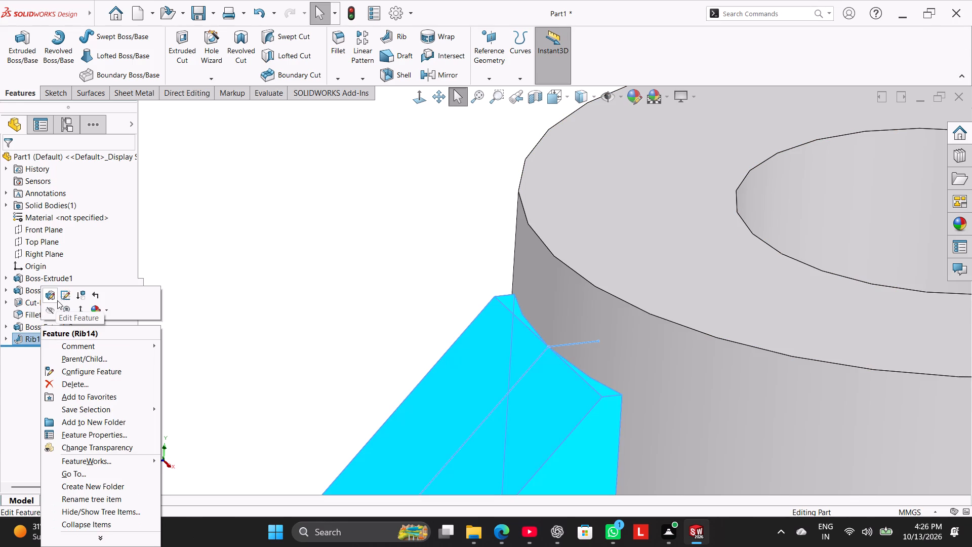
click(60, 297)
scroll(702, 182, down, 5)
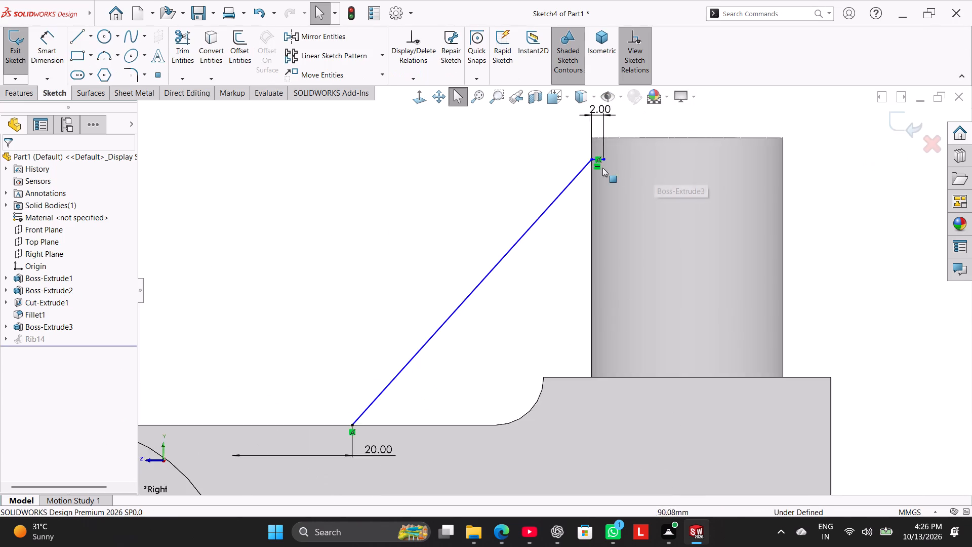
scroll(602, 168, down, 7)
right_click(549, 232)
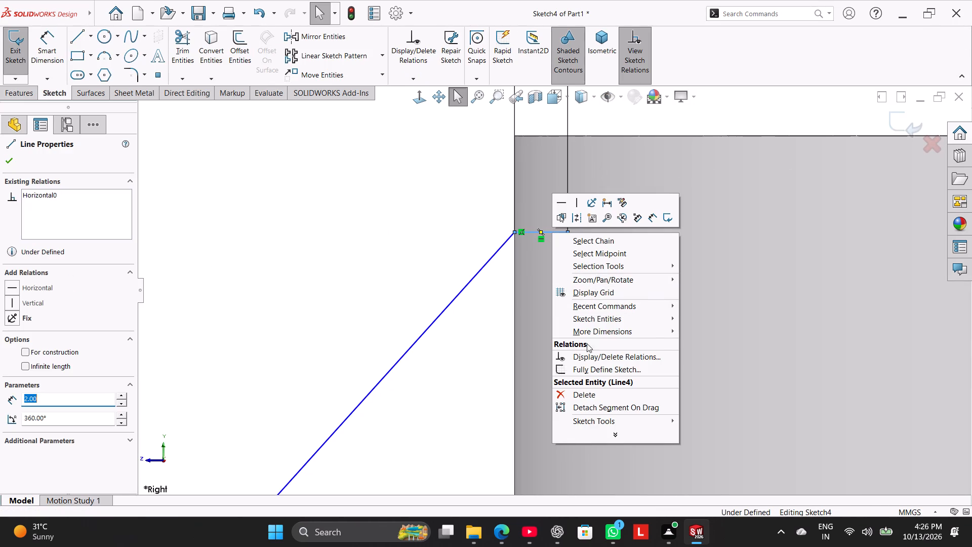
drag(609, 392, 604, 392)
click(408, 262)
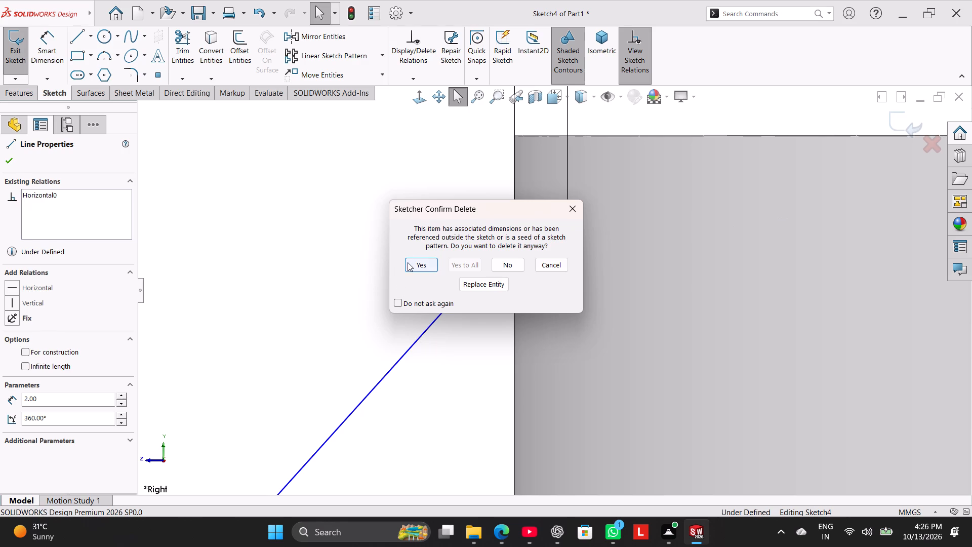
click(11, 55)
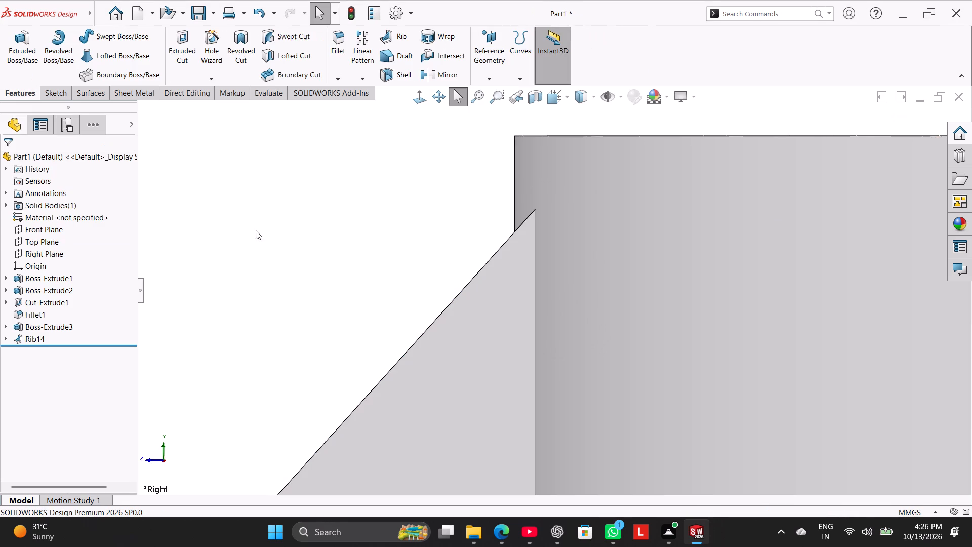
Edit the rib's sketch to raise the sloped line's upper end along the boss's side edge to about 75.9 mm height, and rebuild.
click(327, 240)
middle_drag(349, 226, 350, 305)
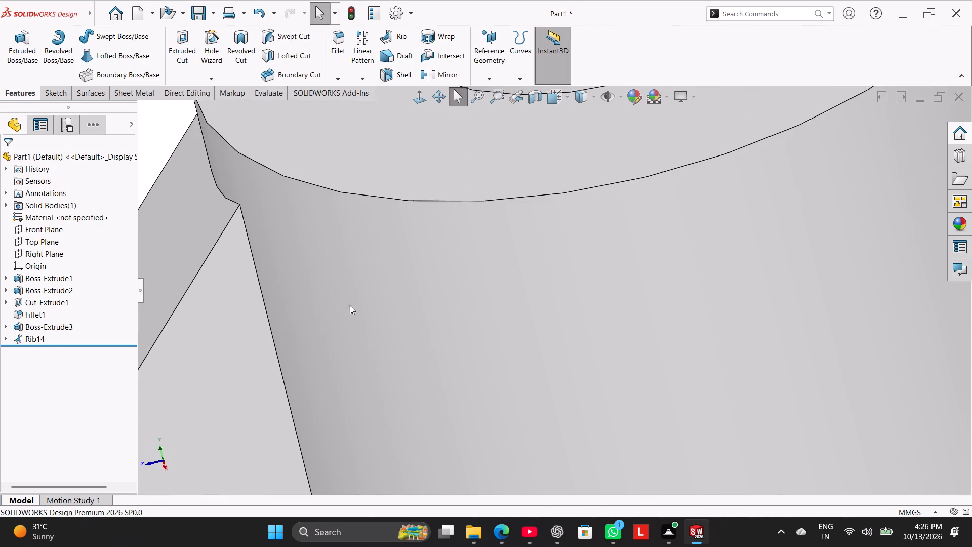
scroll(322, 277, up, 3)
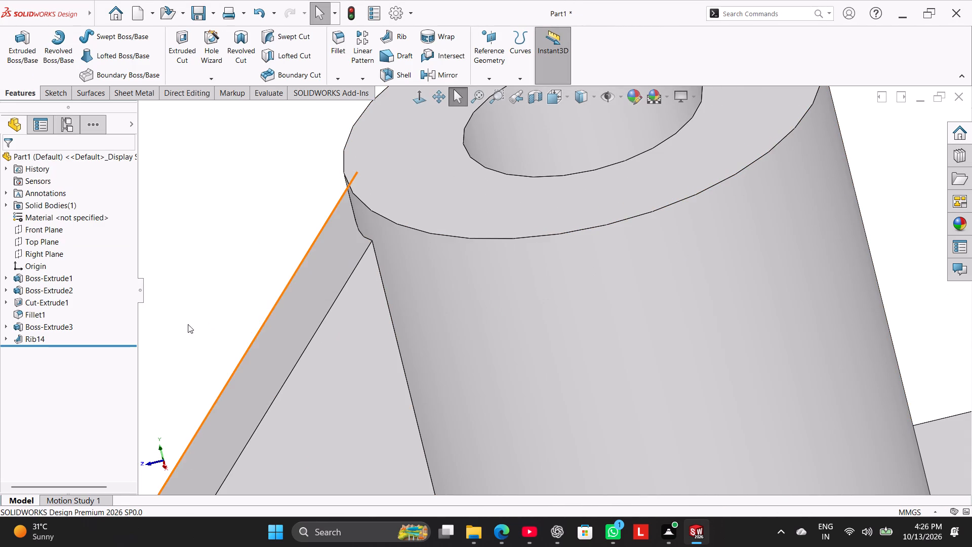
click(37, 341)
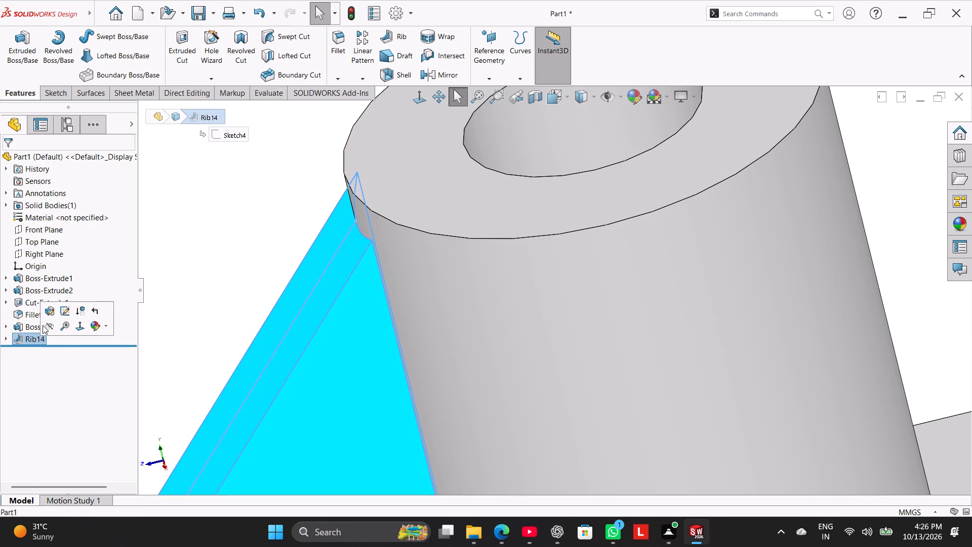
click(61, 314)
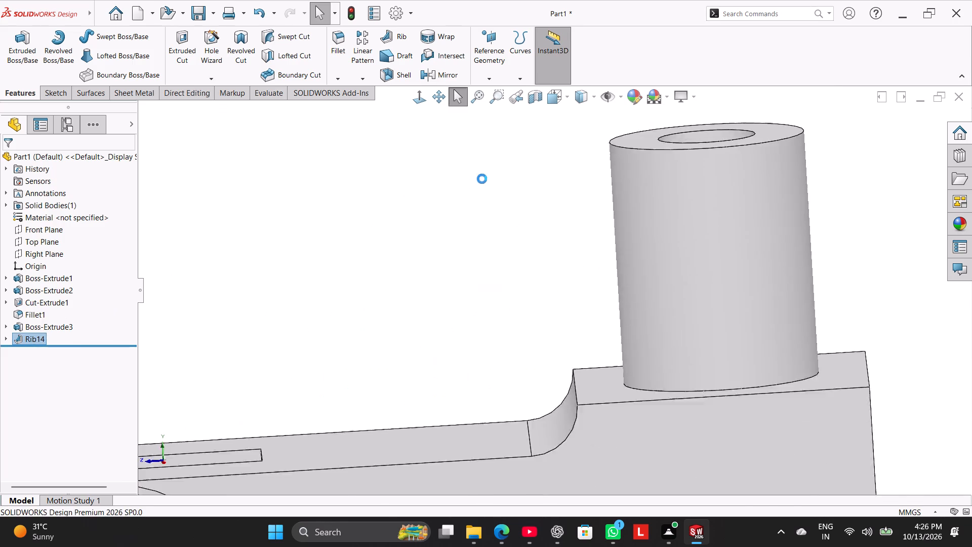
scroll(686, 104, down, 8)
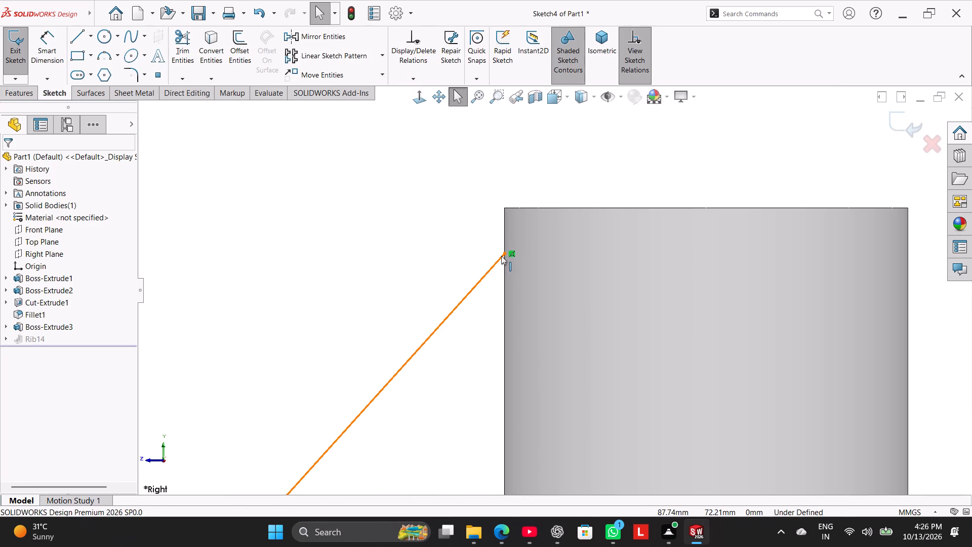
drag(502, 253, 501, 228)
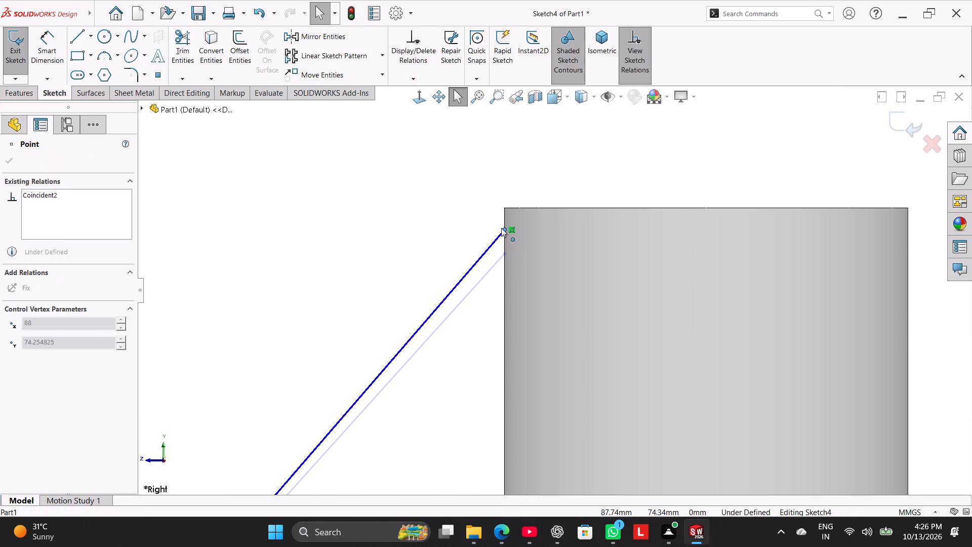
drag(501, 228, 500, 210)
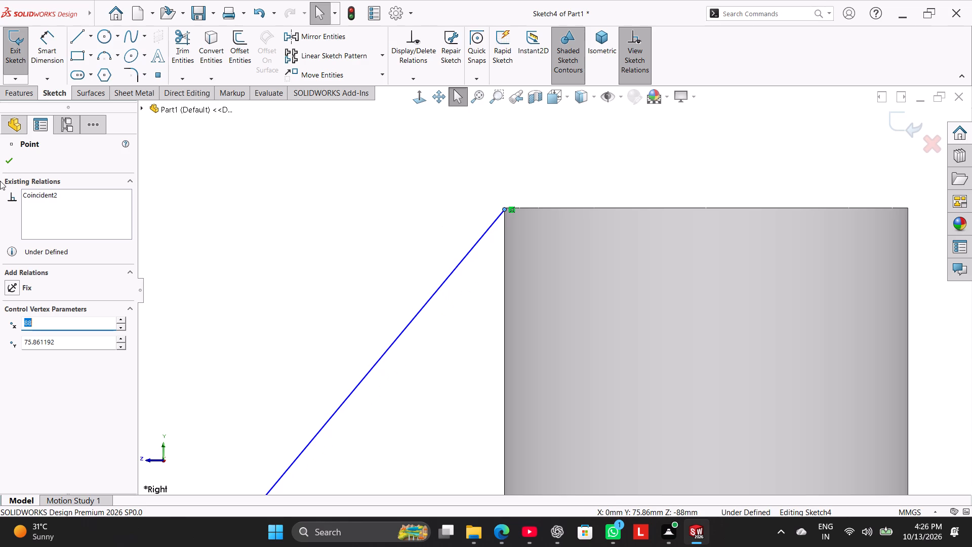
click(14, 159)
click(10, 53)
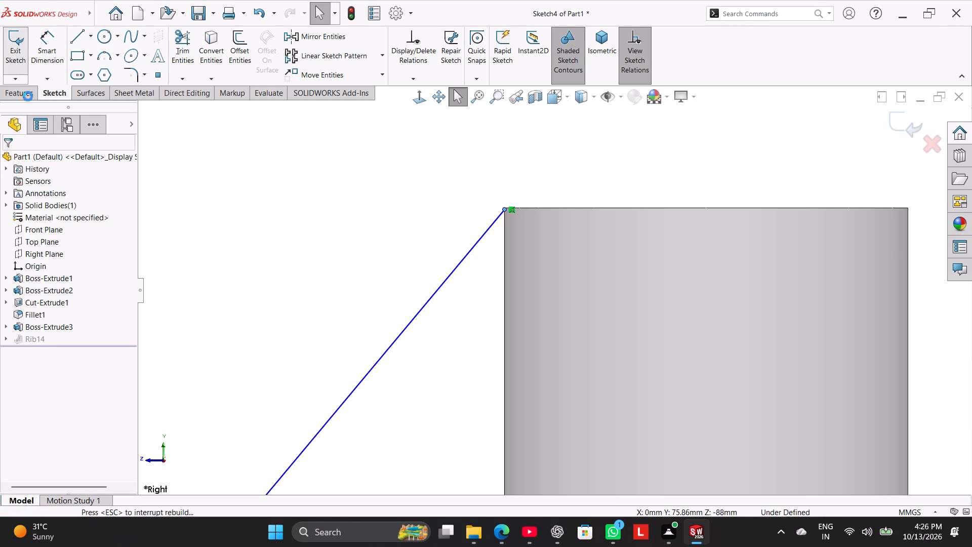
click(364, 84)
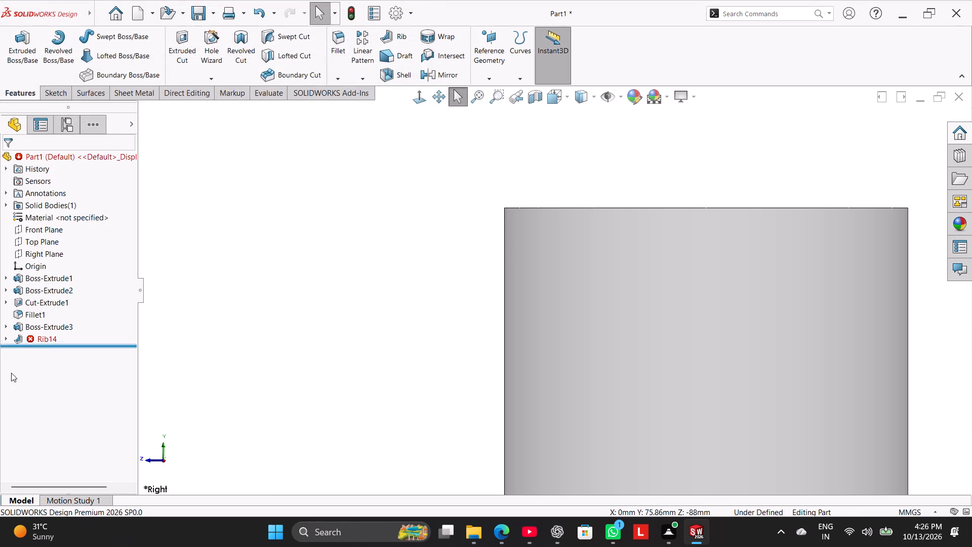
Edit the rib's sketch again to lower the sloped line's upper end to about 75.7 mm height, and rebuild.
right_click(51, 332)
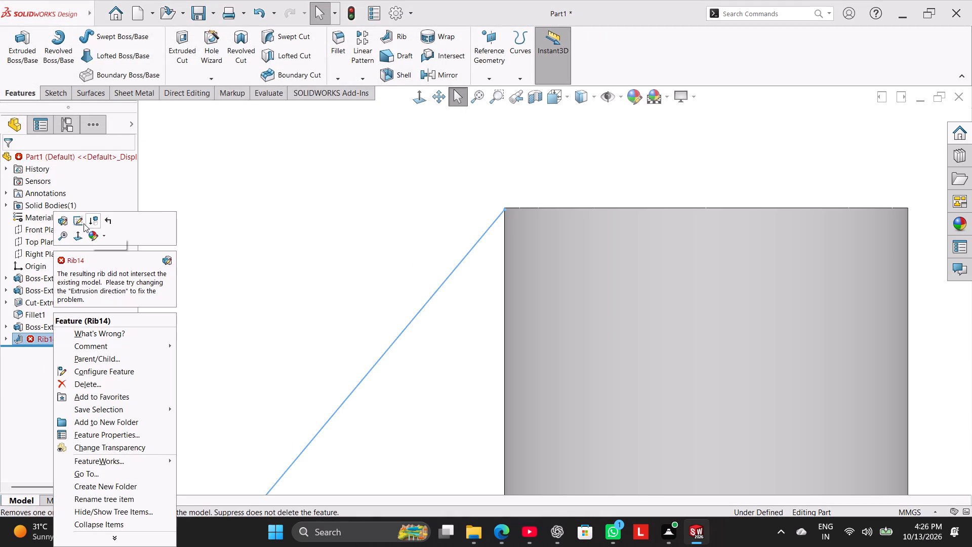
click(84, 223)
scroll(654, 150, down, 8)
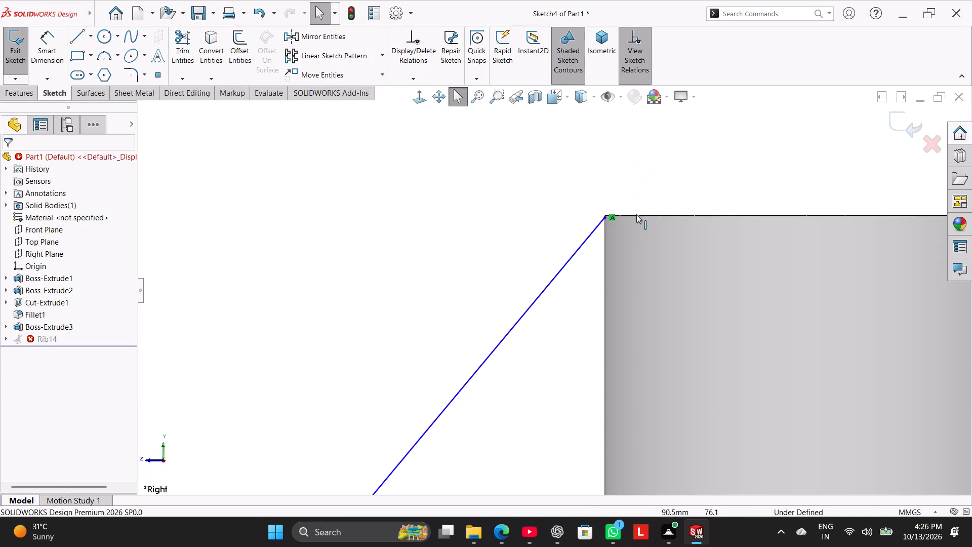
scroll(633, 214, down, 13)
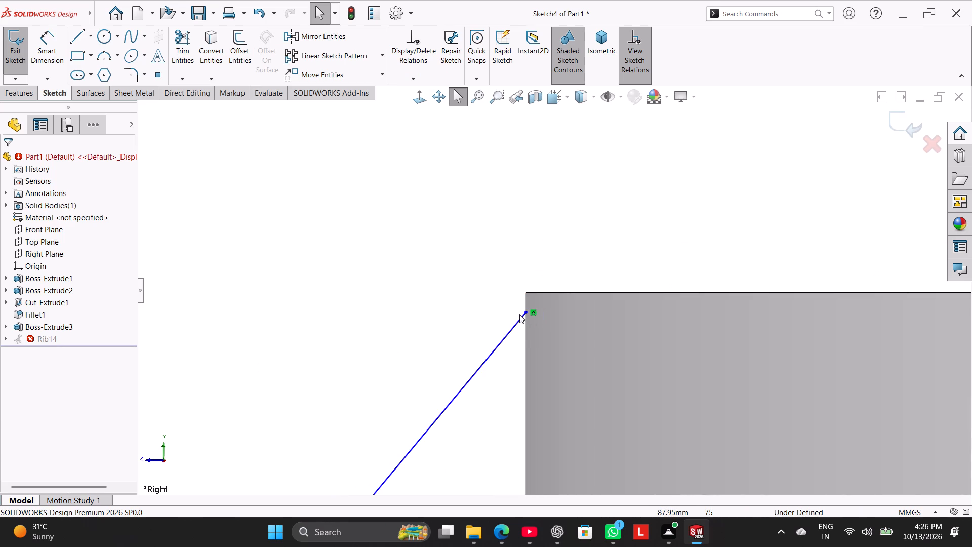
drag(528, 312, 530, 332)
click(19, 67)
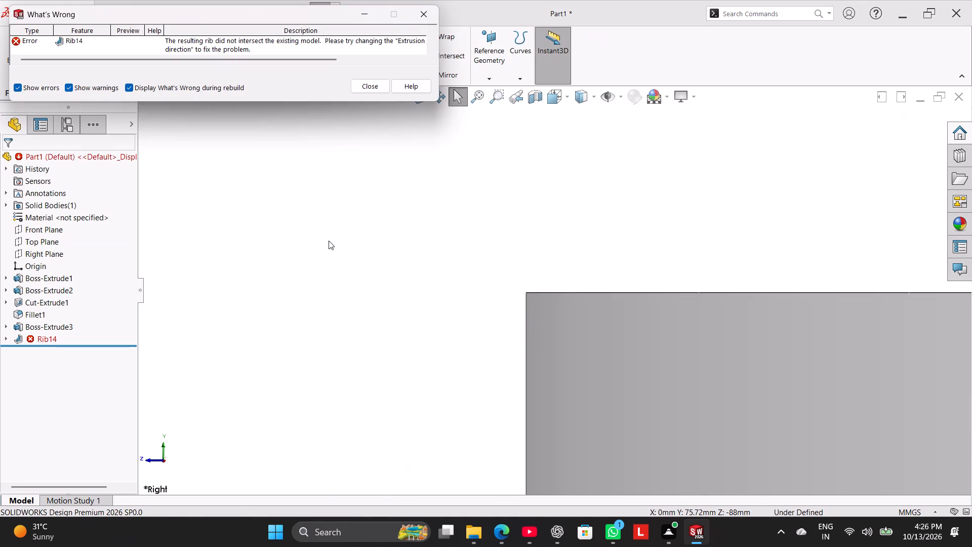
click(380, 82)
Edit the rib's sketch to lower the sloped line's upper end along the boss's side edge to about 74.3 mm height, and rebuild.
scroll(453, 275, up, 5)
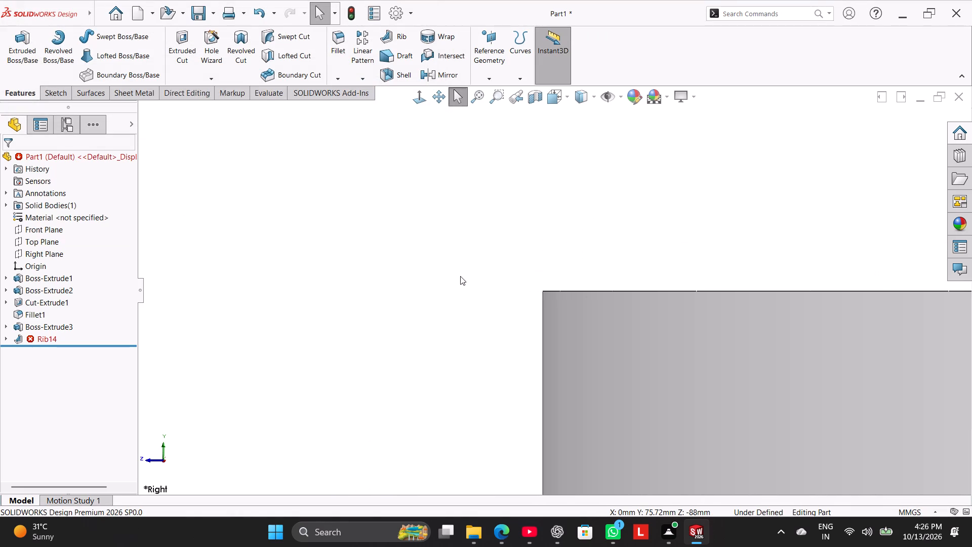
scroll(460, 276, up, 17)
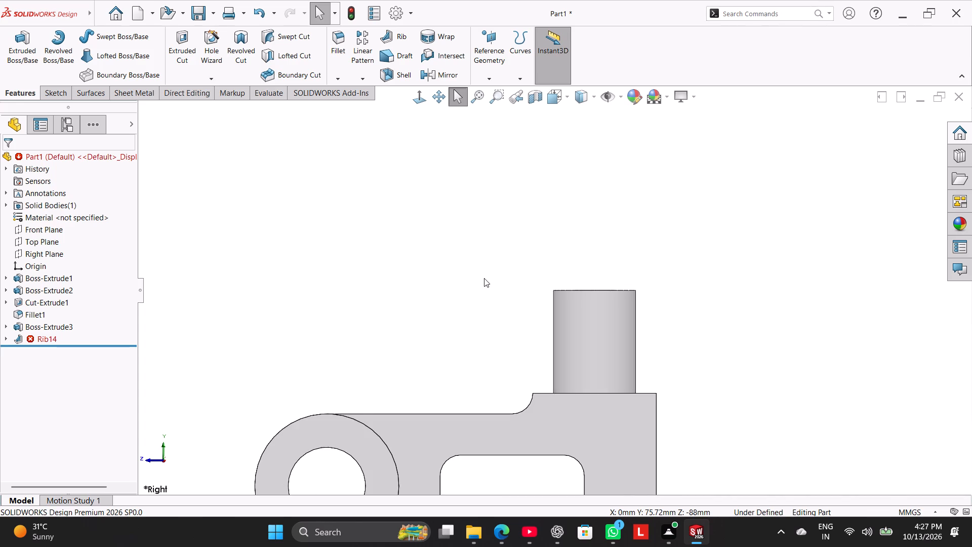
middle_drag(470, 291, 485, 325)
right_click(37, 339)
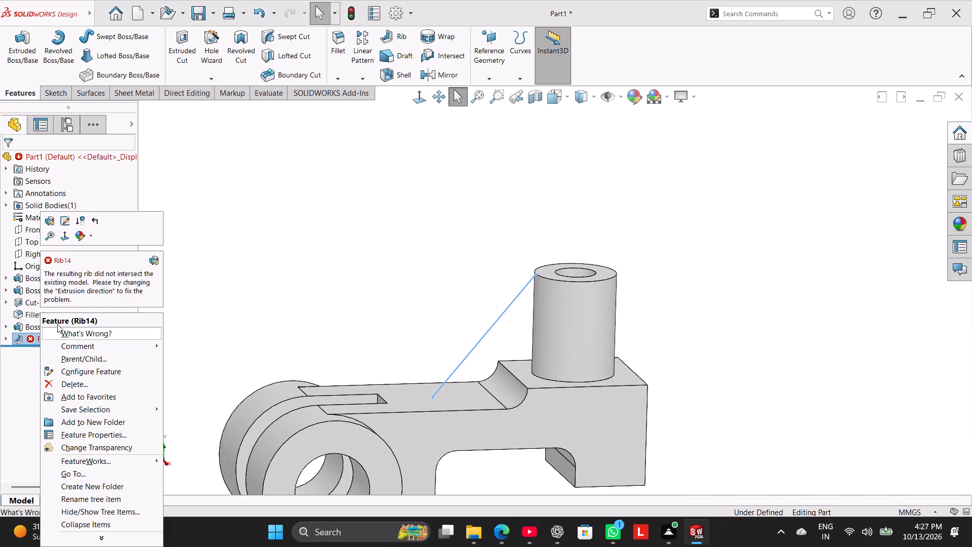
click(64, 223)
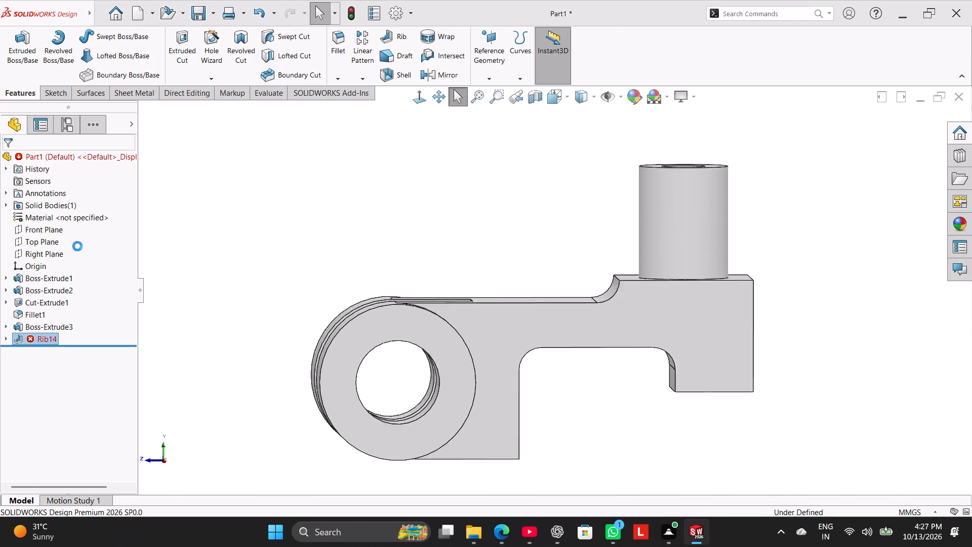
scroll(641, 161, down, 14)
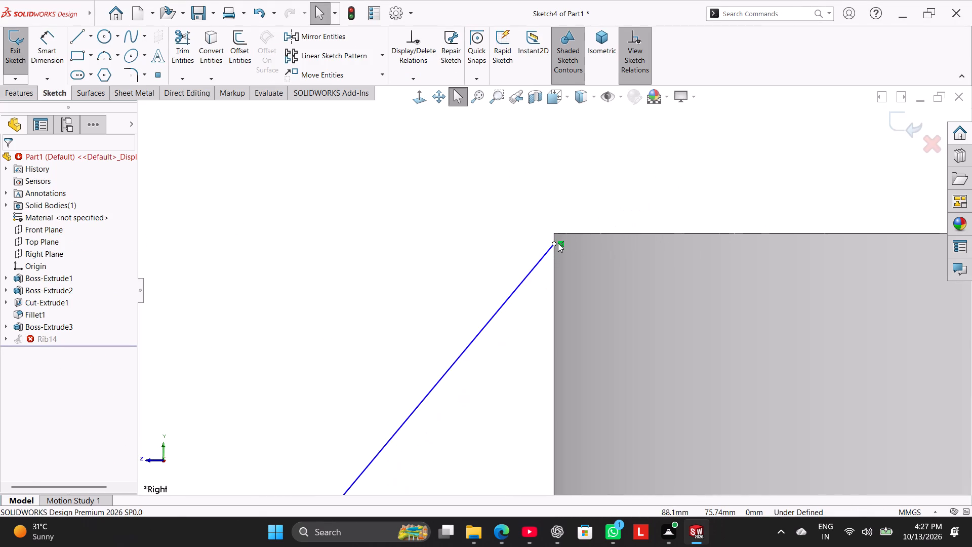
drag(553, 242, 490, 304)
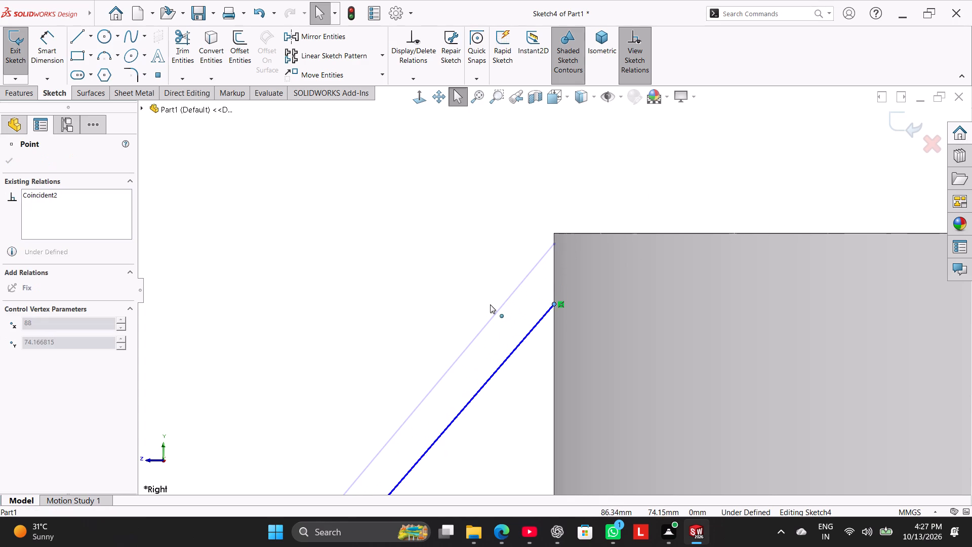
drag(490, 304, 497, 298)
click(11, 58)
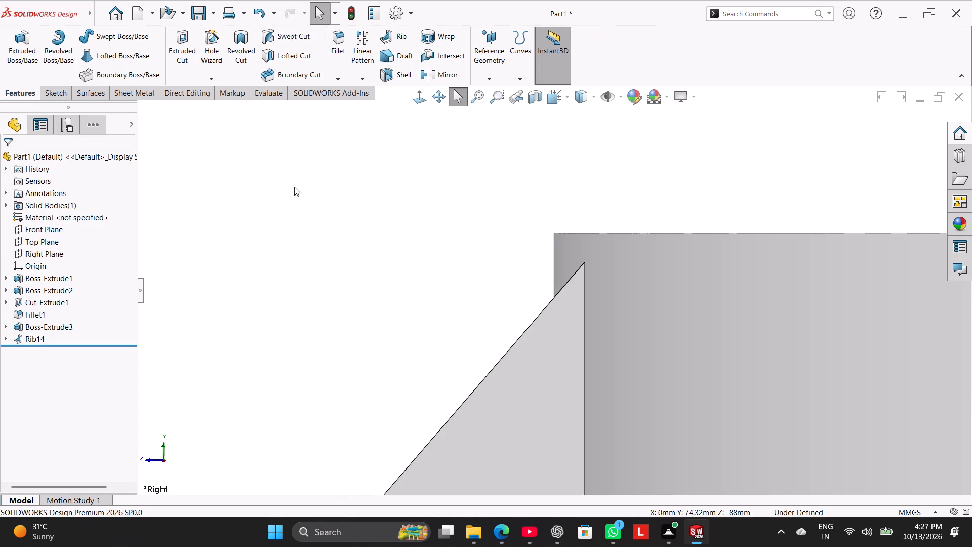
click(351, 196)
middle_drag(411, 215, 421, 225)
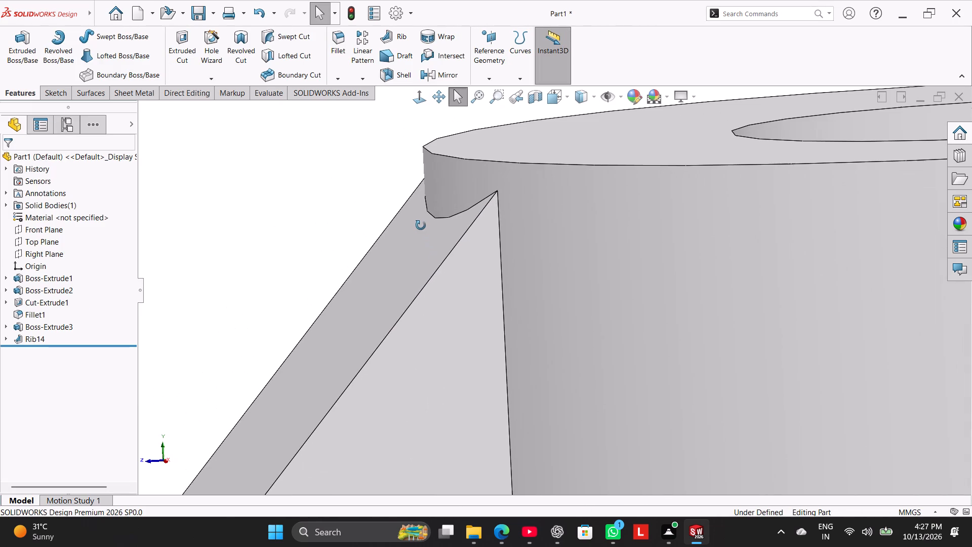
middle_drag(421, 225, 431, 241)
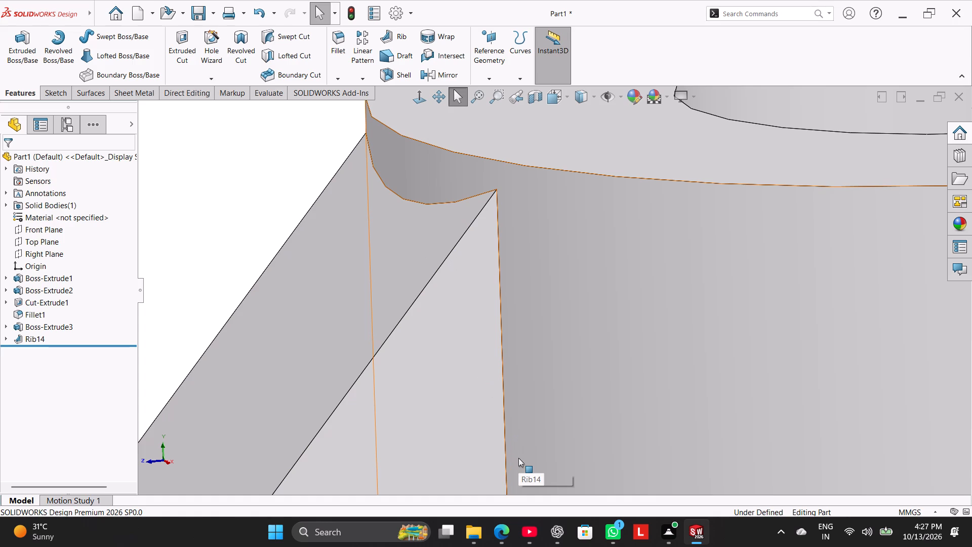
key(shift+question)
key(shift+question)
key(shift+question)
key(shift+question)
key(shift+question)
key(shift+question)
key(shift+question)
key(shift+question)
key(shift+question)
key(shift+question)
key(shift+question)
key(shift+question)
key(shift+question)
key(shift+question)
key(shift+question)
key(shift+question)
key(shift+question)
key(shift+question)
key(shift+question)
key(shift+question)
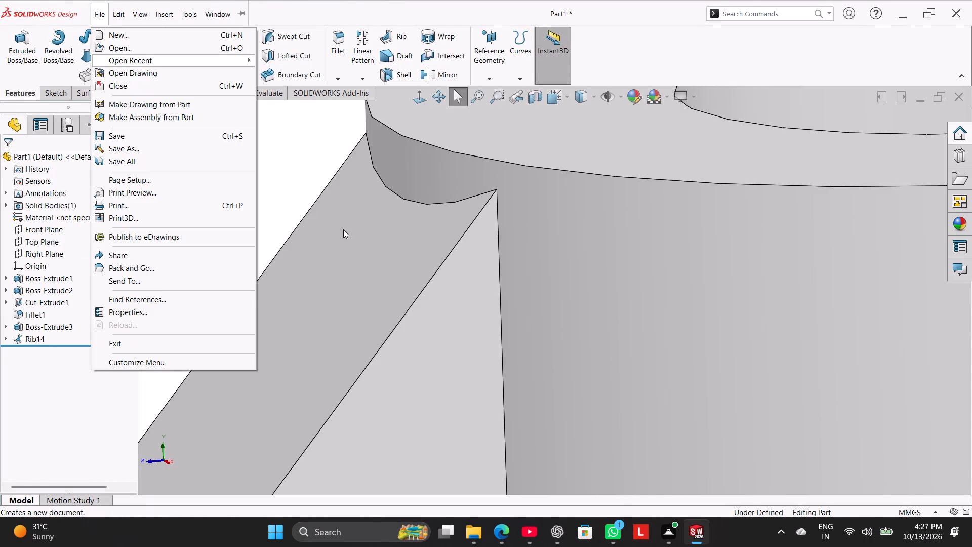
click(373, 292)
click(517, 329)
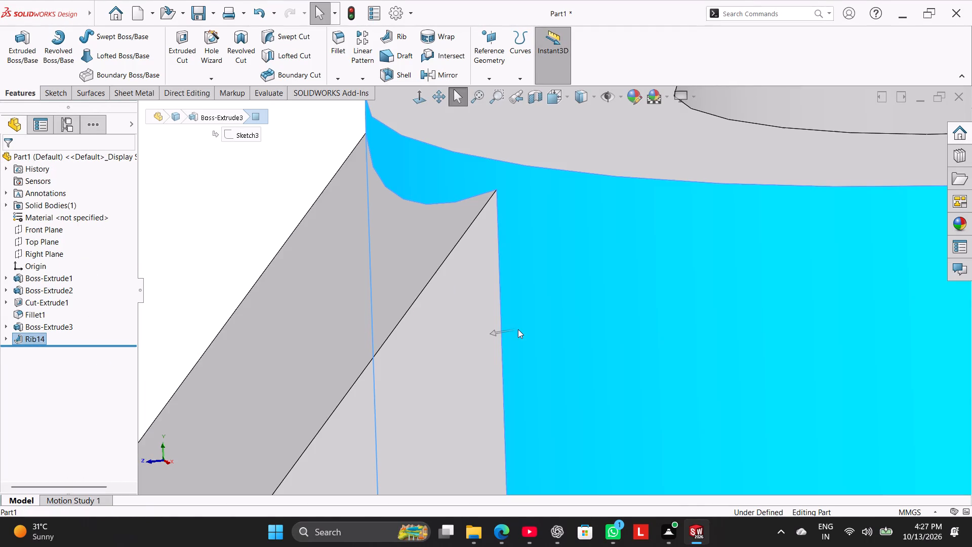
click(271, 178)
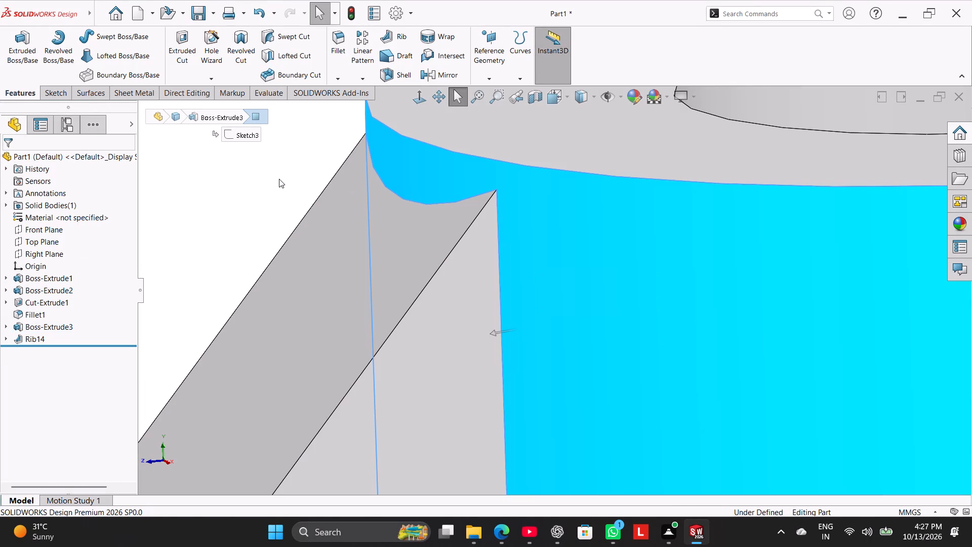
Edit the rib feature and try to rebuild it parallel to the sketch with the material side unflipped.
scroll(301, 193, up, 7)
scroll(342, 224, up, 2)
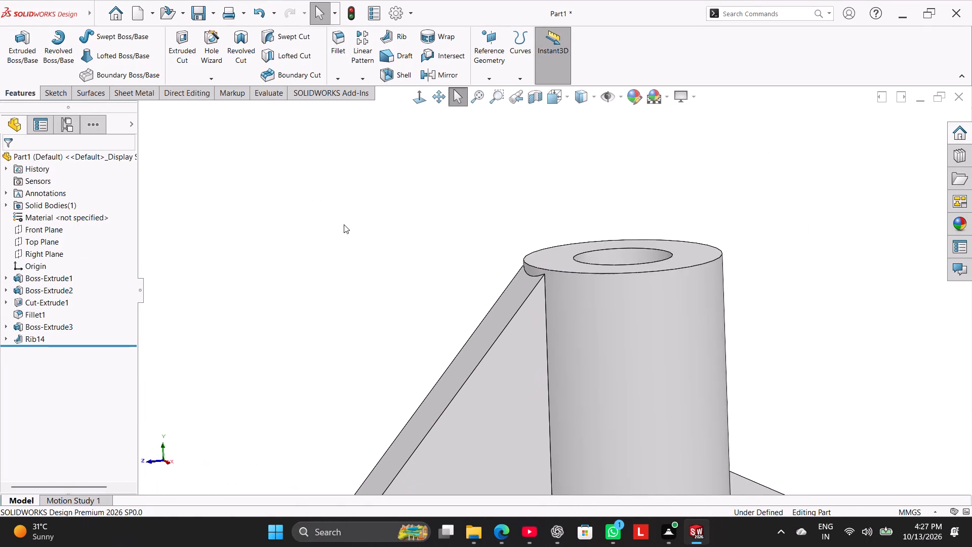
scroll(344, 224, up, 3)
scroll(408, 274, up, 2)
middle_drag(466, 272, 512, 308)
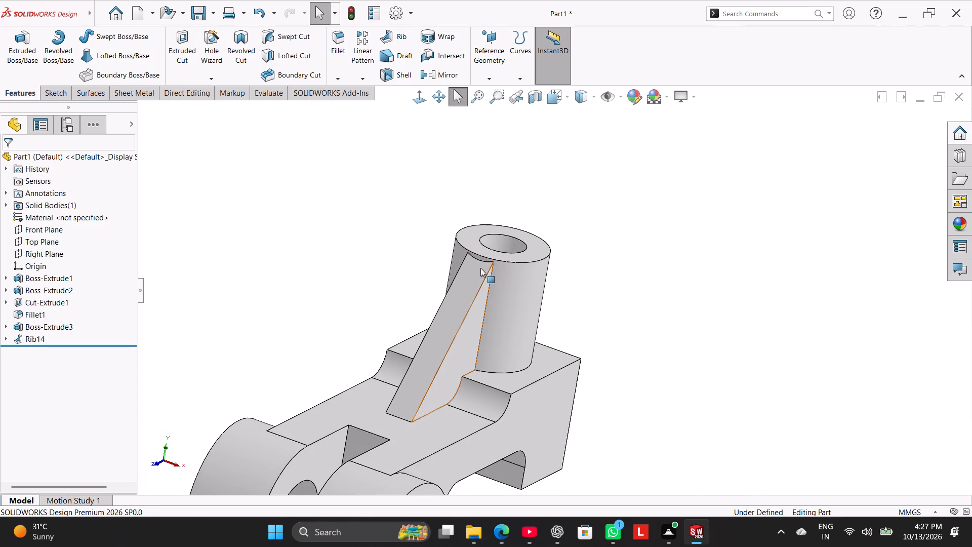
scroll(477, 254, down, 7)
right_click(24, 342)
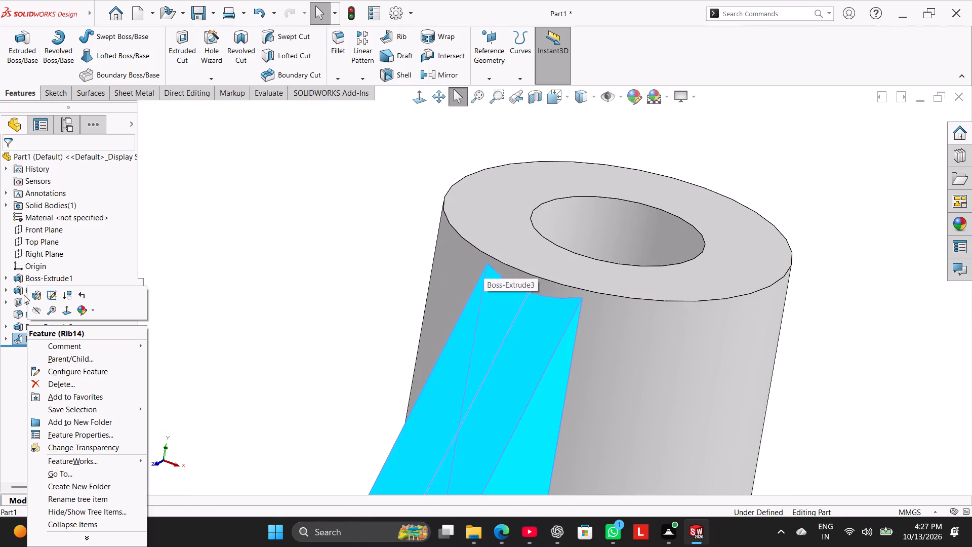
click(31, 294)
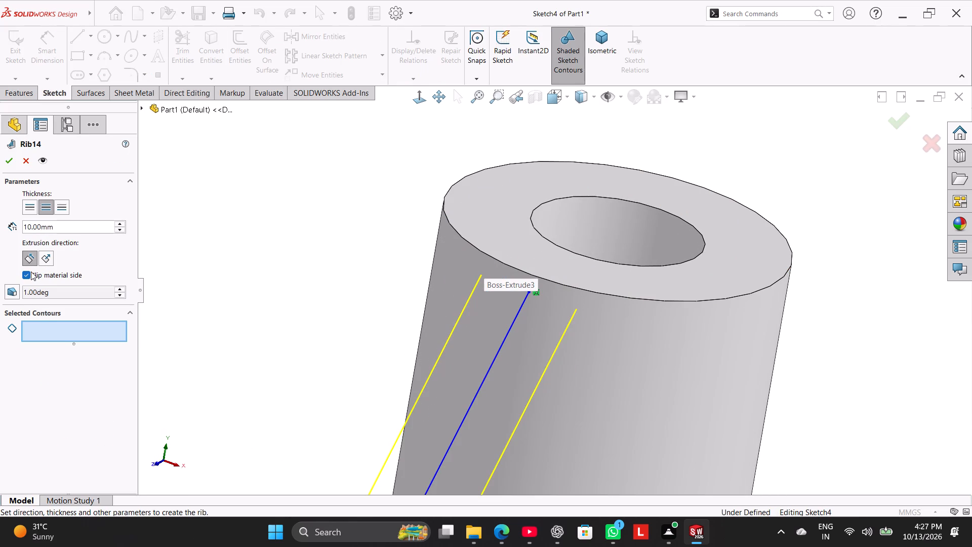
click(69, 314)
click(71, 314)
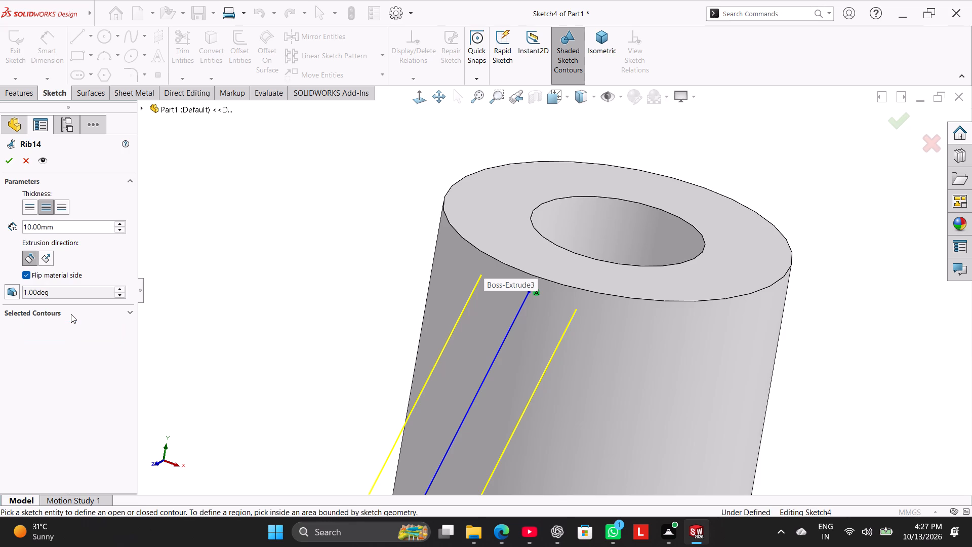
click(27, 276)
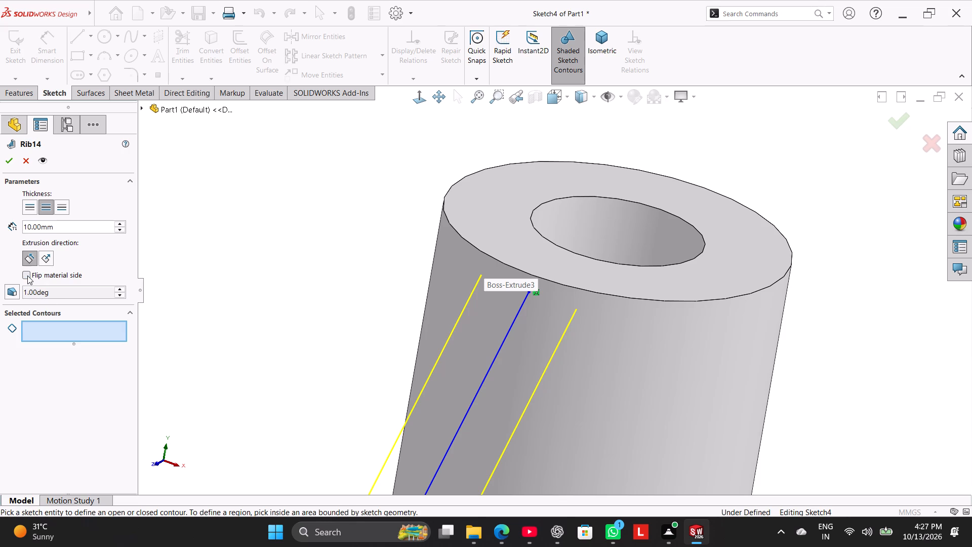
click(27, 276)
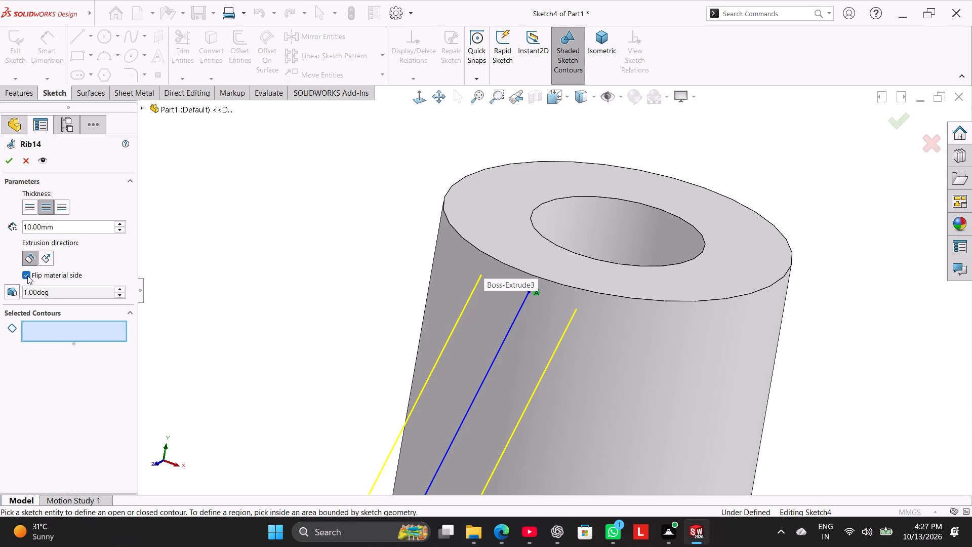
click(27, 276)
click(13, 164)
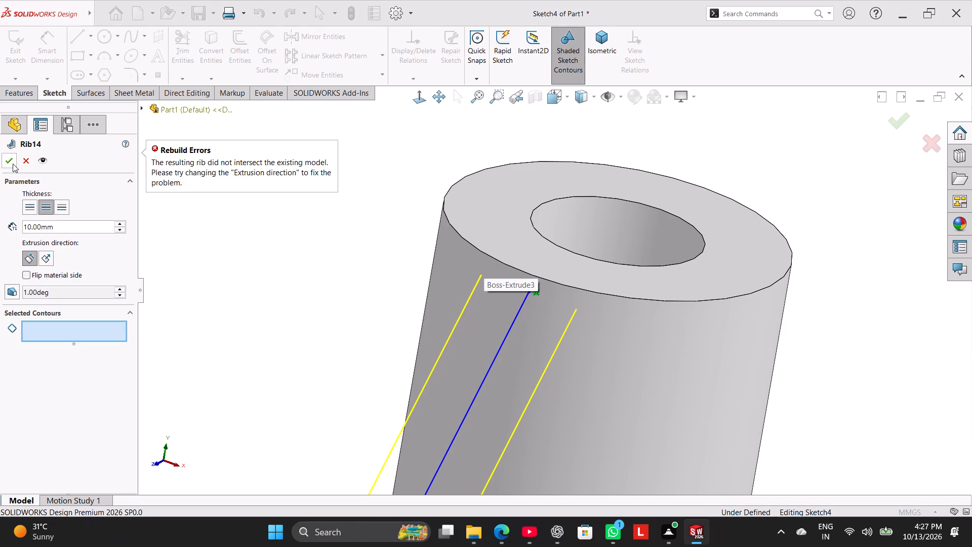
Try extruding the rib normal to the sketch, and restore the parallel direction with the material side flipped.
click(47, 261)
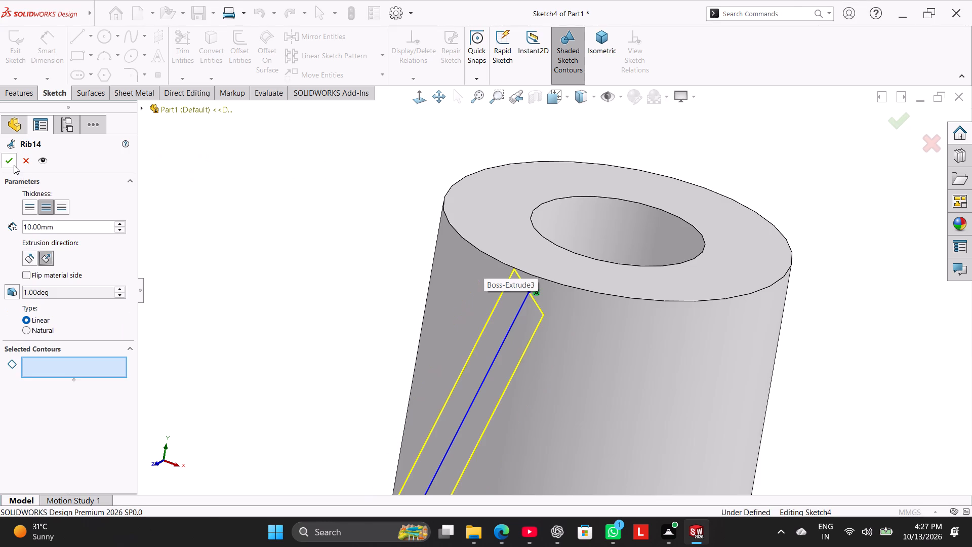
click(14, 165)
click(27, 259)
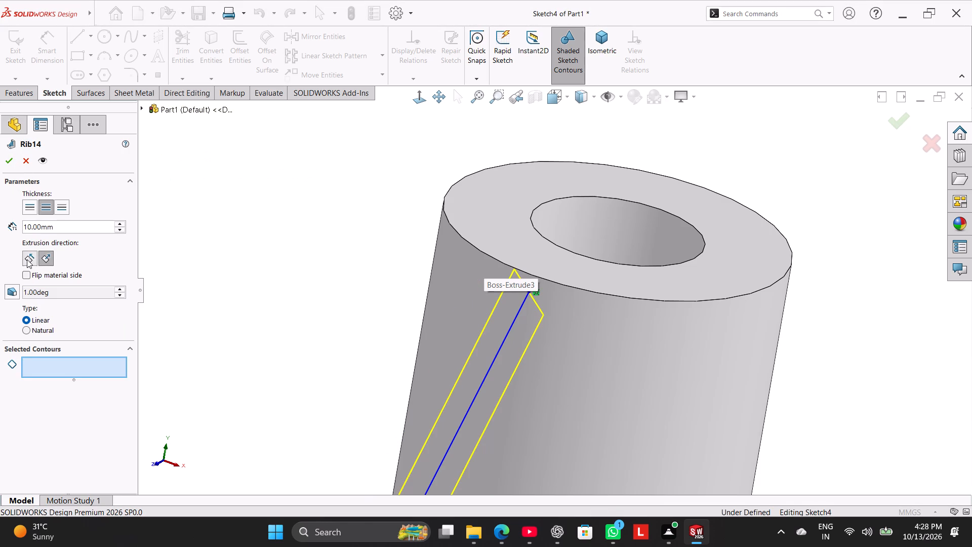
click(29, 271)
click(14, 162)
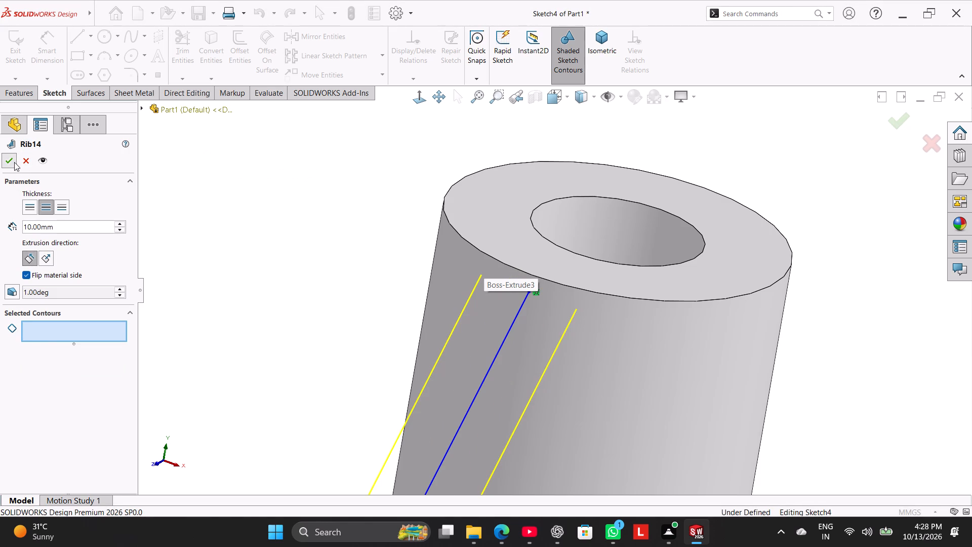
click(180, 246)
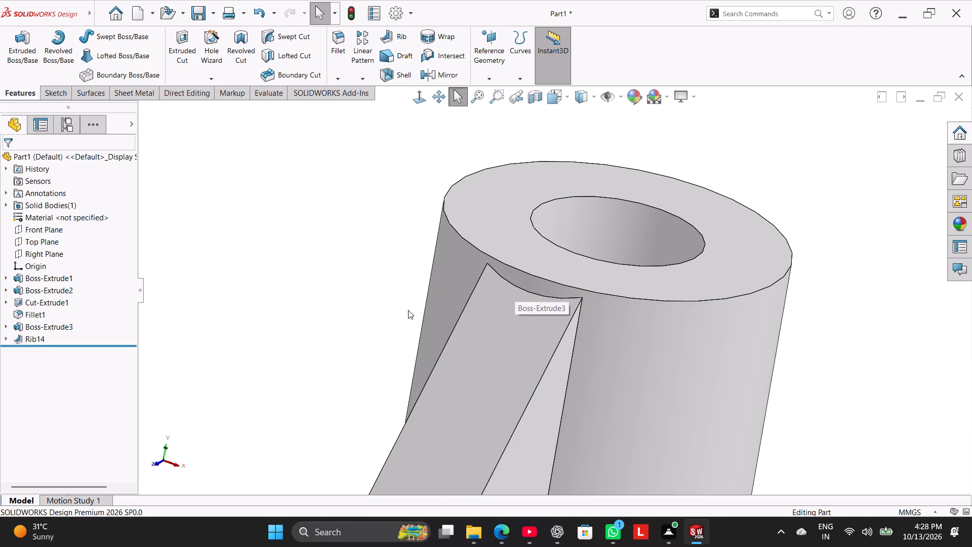
Delete the rib feature, keeping its sketch.
right_click(38, 341)
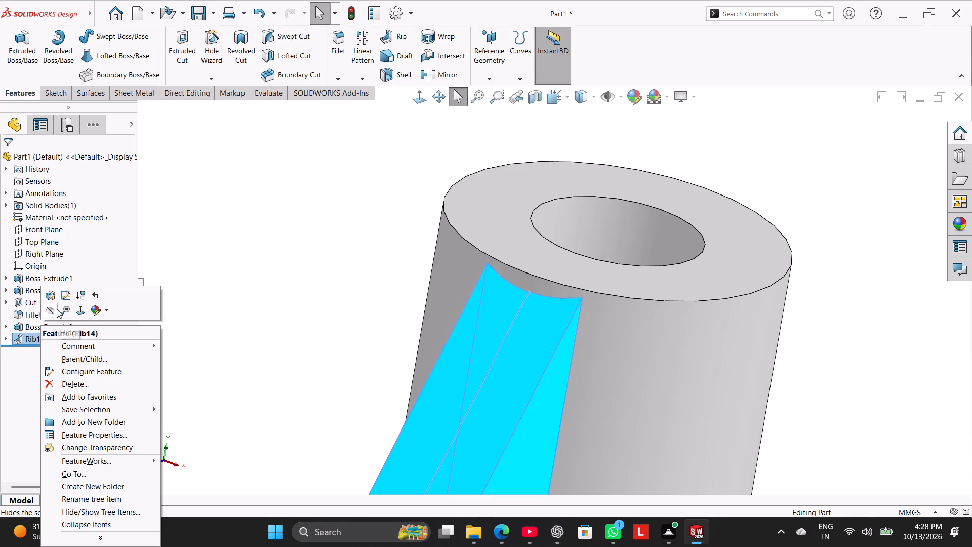
click(80, 380)
click(564, 196)
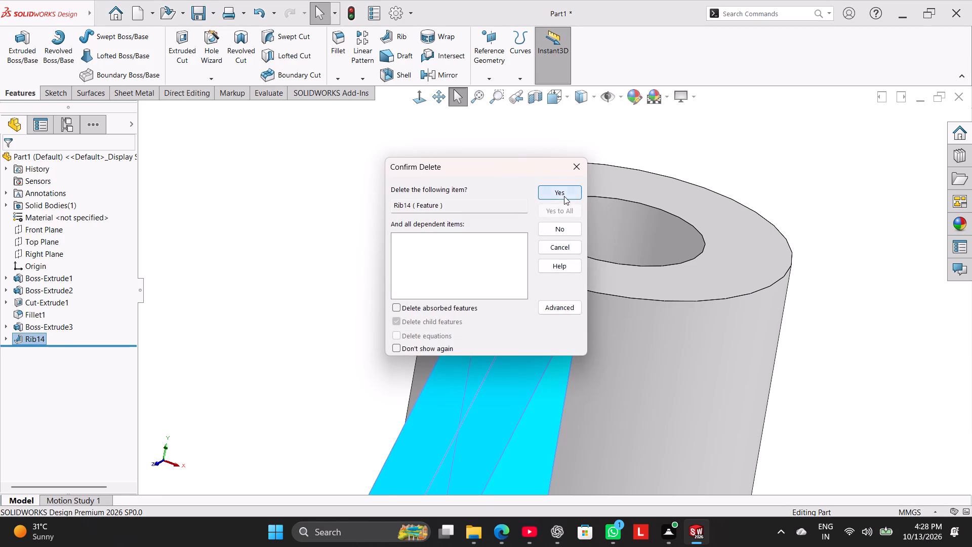
Reopen the leftover rib sketch and reposition the sloped line's upper endpoint along the boss's side edge, just below its top corner.
scroll(367, 326, up, 9)
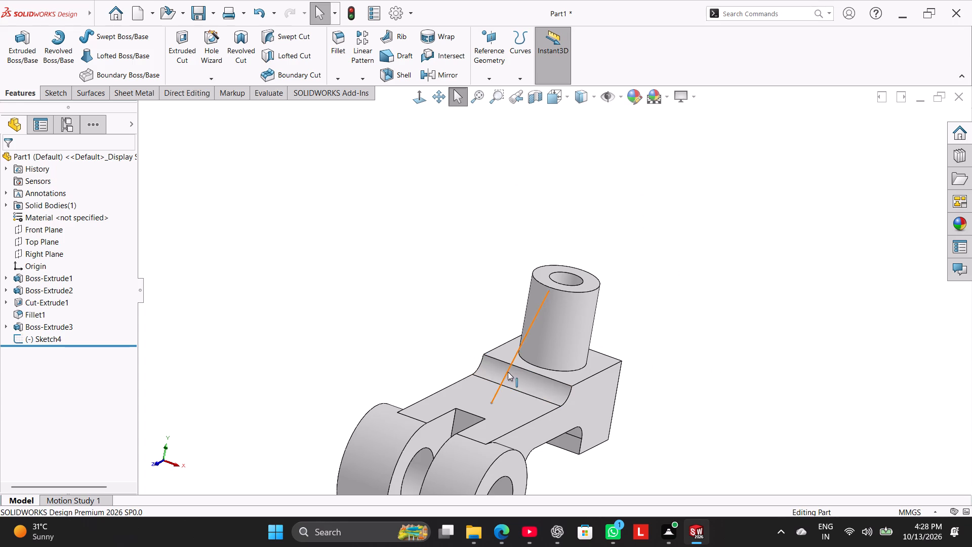
double_click(508, 372)
click(367, 232)
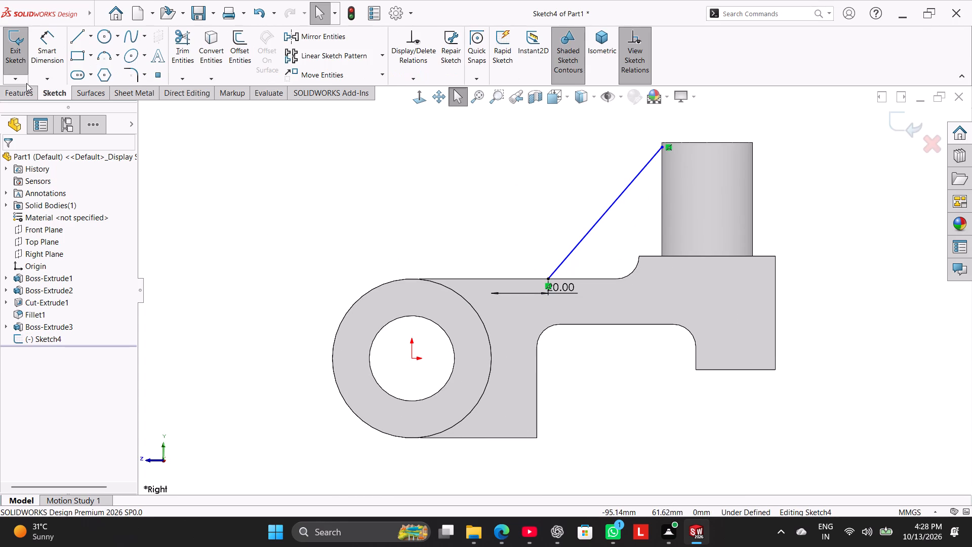
click(28, 92)
middle_click(636, 120)
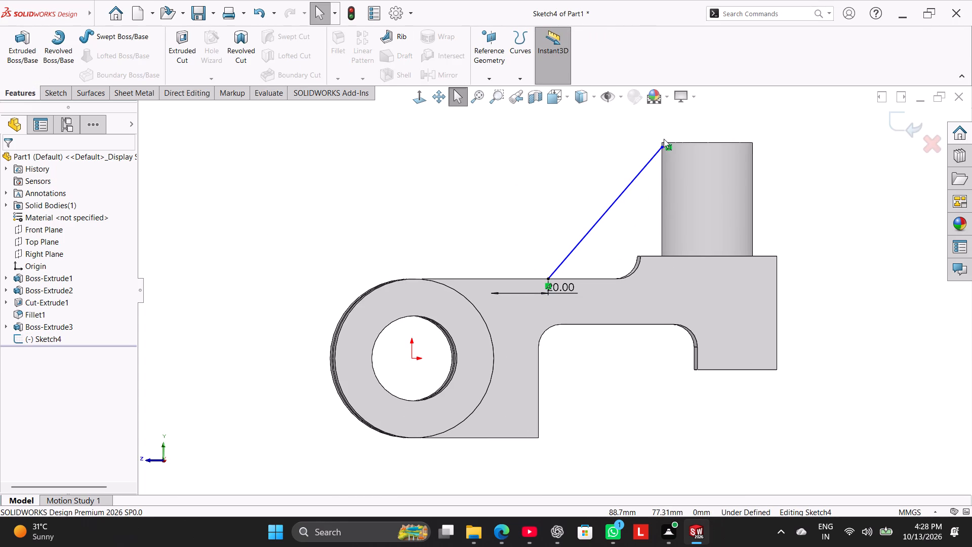
drag(663, 146, 669, 142)
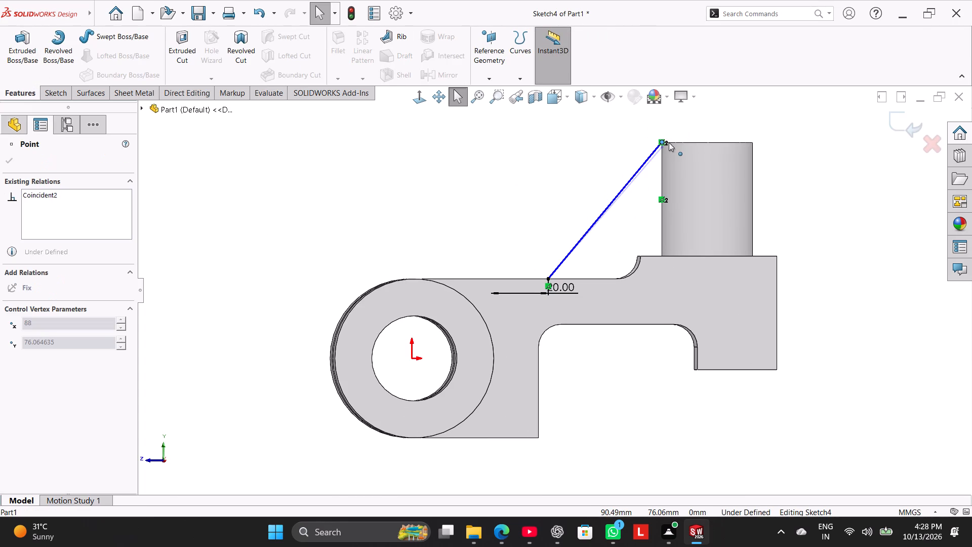
drag(669, 142, 669, 144)
middle_click(593, 163)
scroll(593, 163, down, 10)
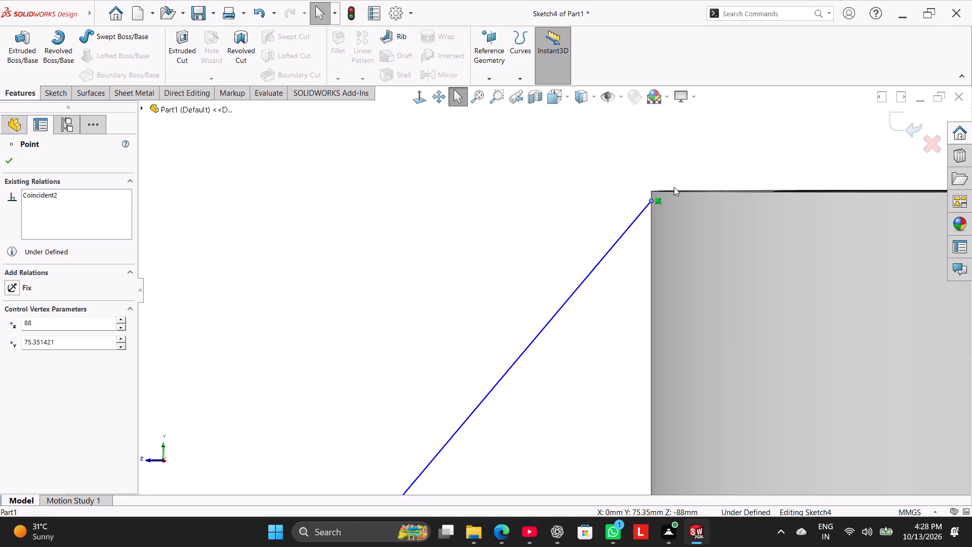
drag(632, 211, 636, 205)
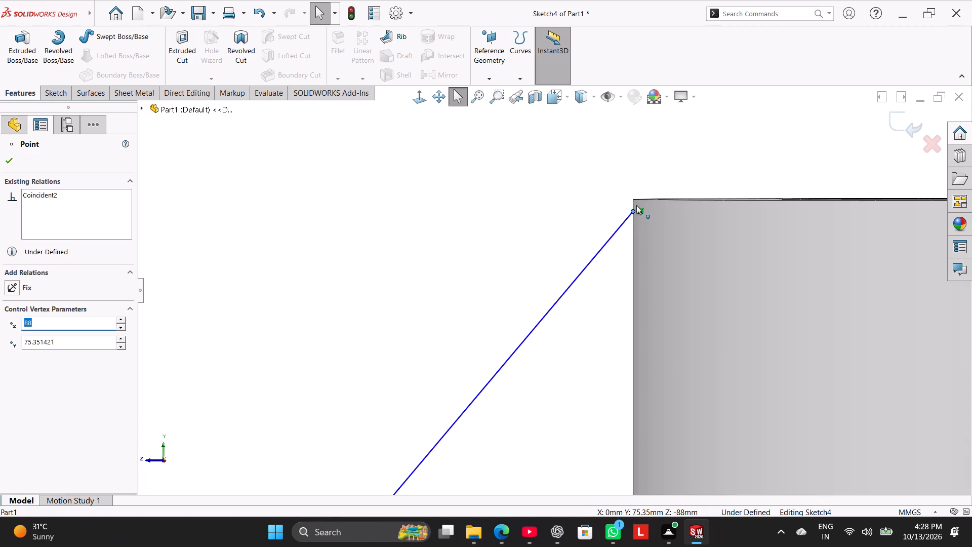
drag(636, 205, 608, 201)
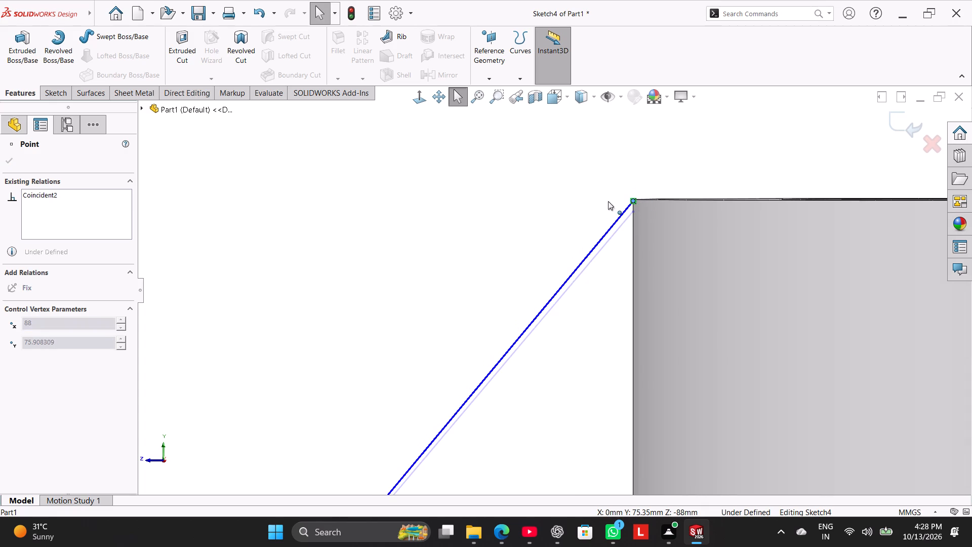
drag(608, 201, 580, 200)
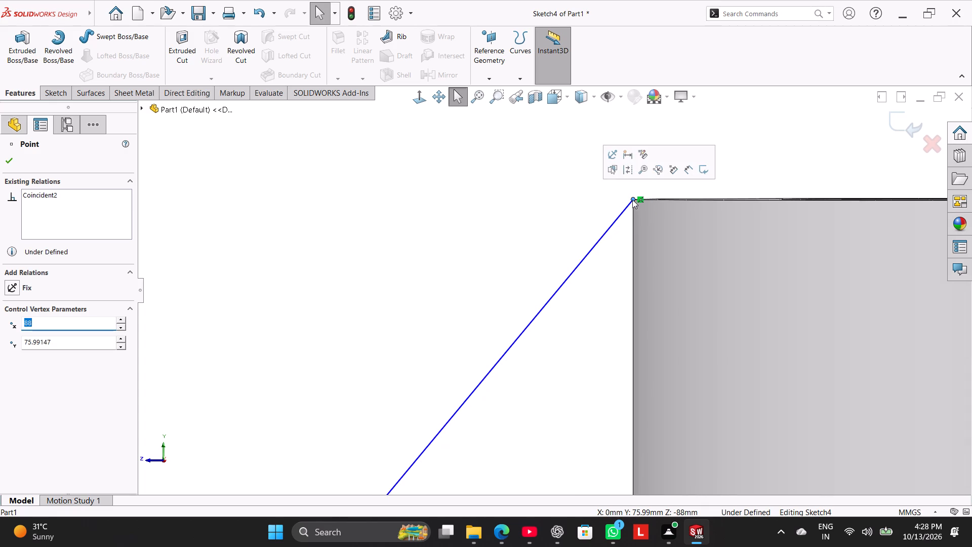
drag(632, 198, 633, 215)
drag(599, 180, 606, 183)
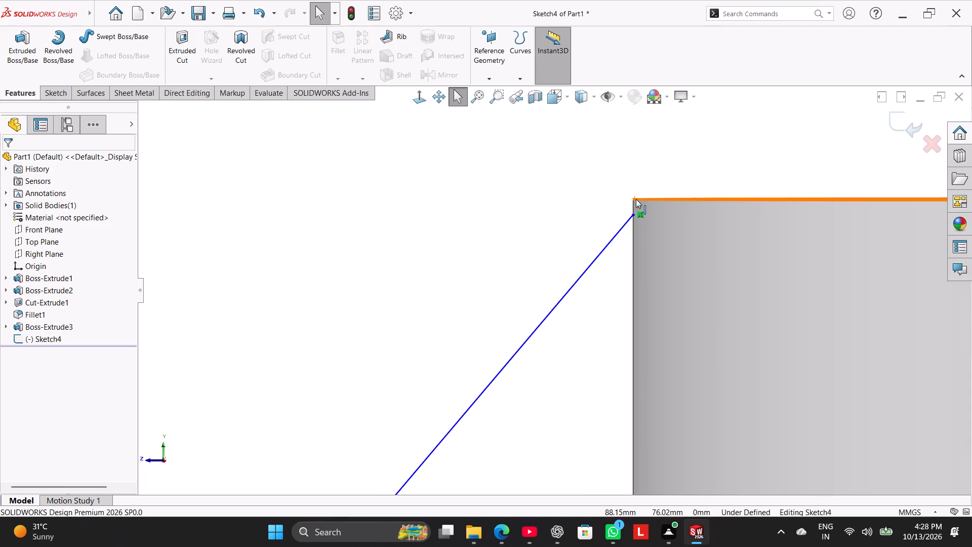
Add a Pierce relation between the sloped line's upper endpoint and the boss's circular top edge.
ctrl+click(636, 199)
ctrl+click(634, 214)
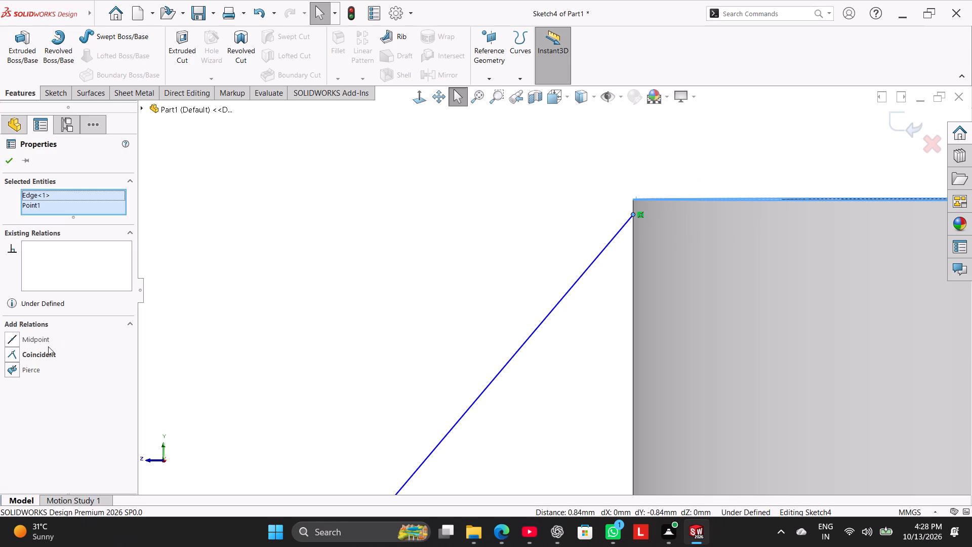
click(32, 366)
click(328, 285)
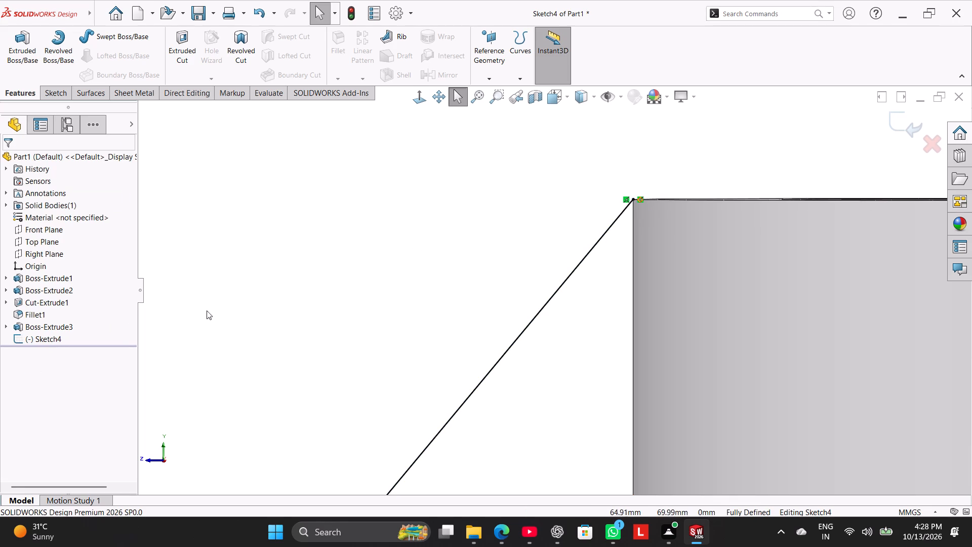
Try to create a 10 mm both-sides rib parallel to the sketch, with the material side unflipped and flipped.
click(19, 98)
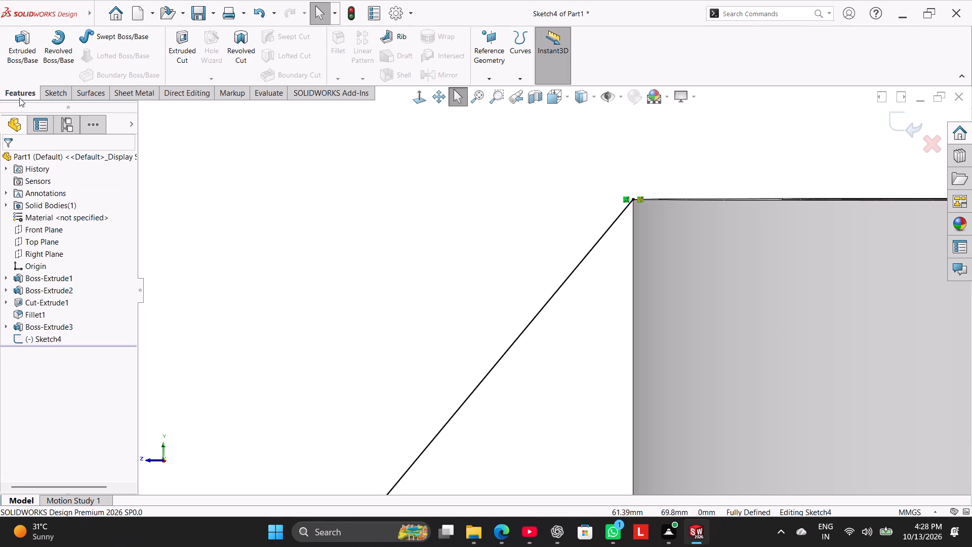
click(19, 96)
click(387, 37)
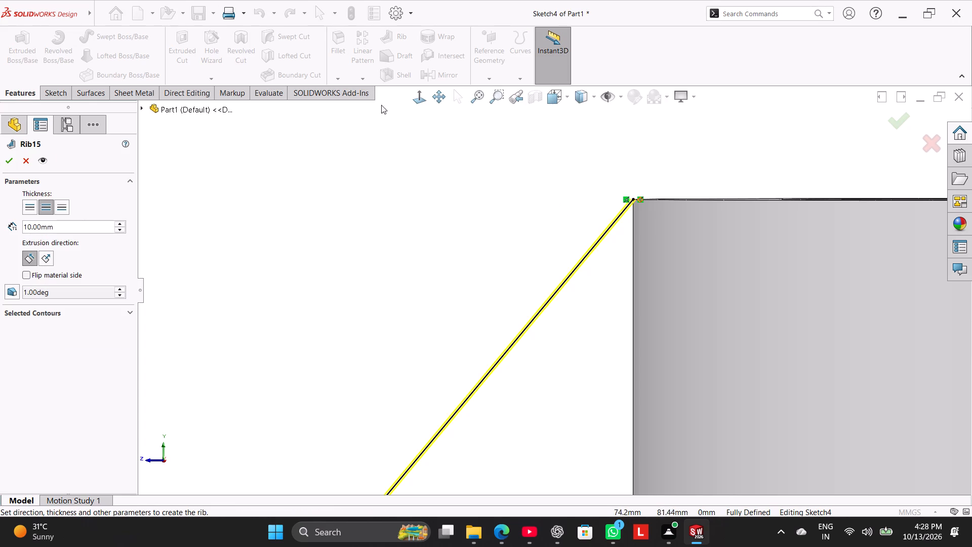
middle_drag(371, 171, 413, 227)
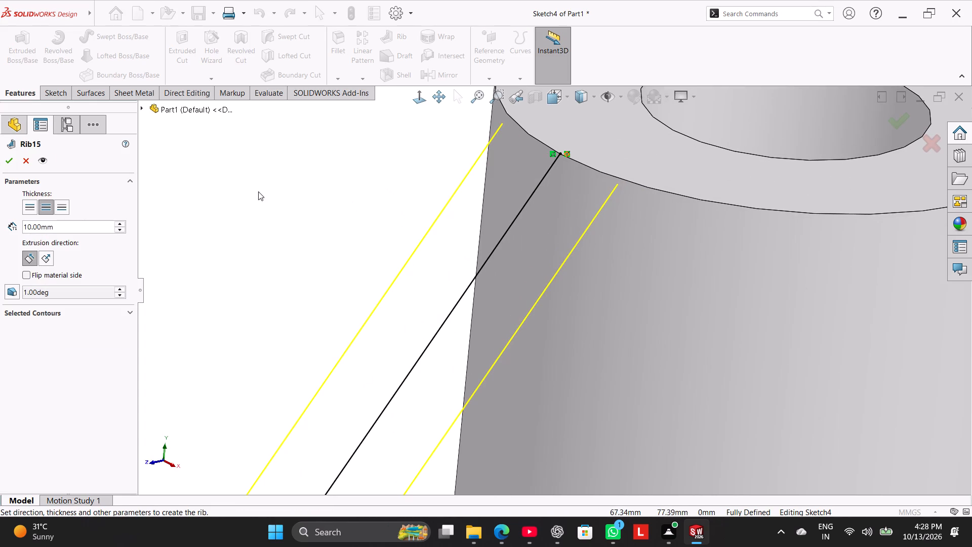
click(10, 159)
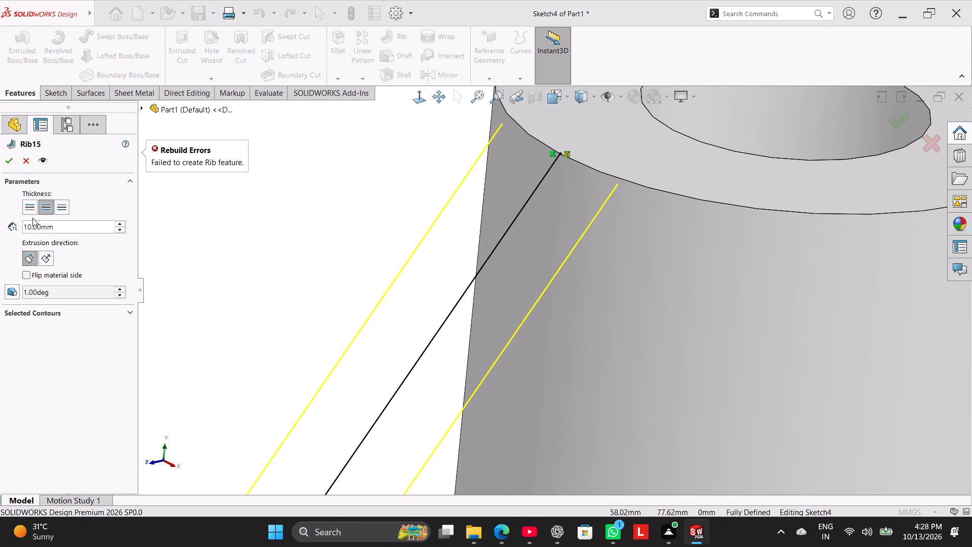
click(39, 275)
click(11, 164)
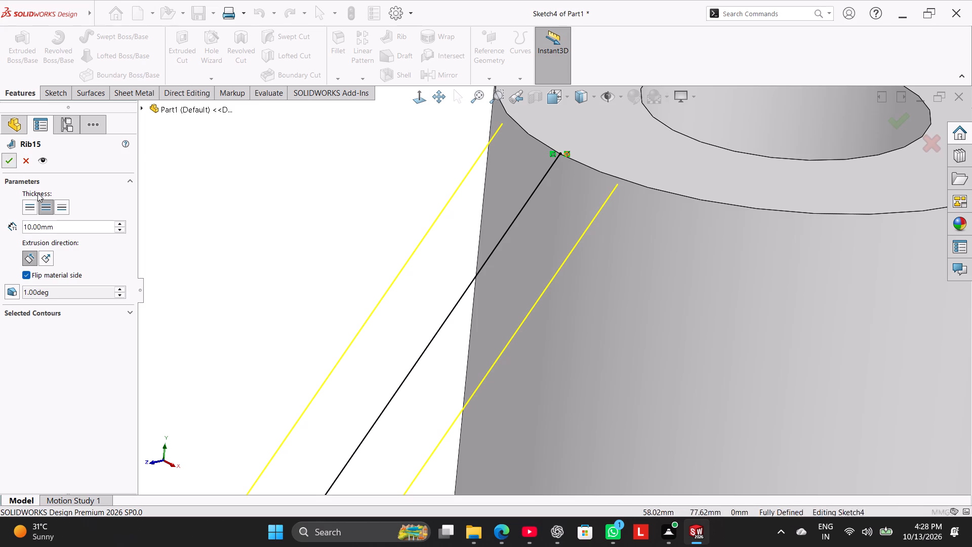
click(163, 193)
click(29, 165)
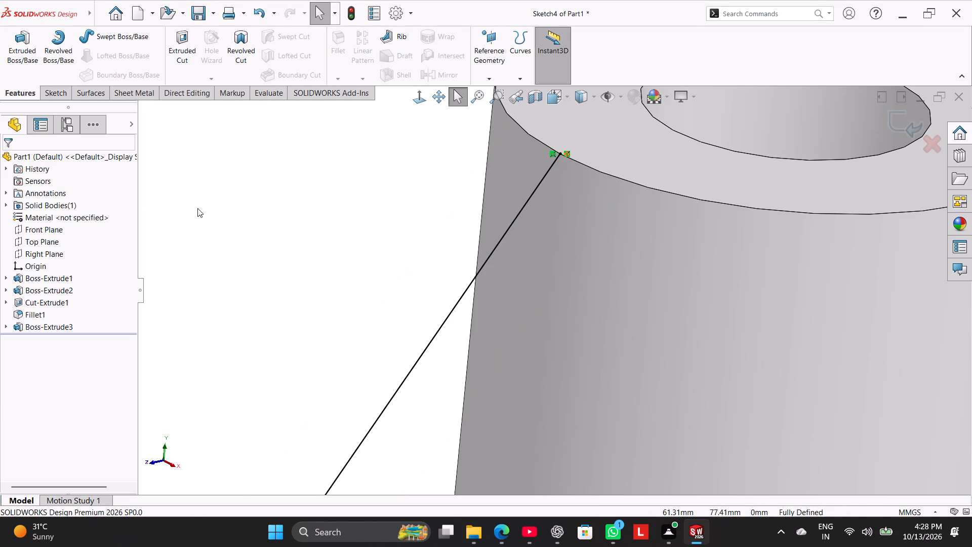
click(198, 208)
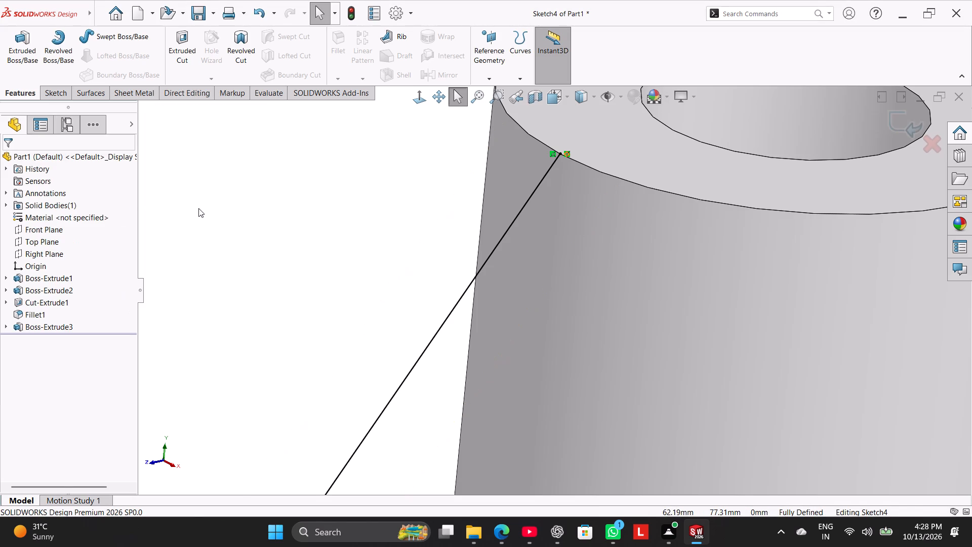
Start a mid-plane thin Boss-Extrude of the sloped line, trying a 90 mm depth and restoring it to 10 mm.
click(23, 52)
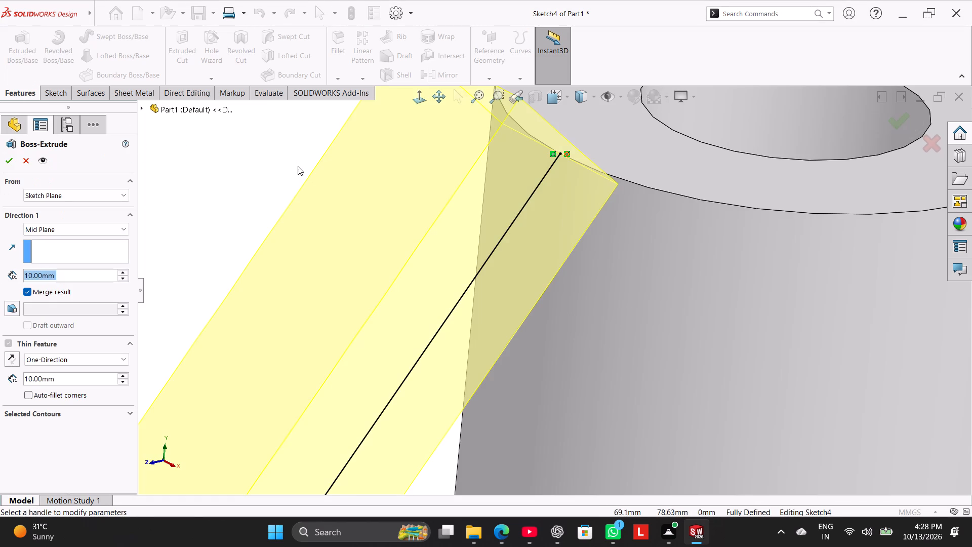
scroll(311, 193, up, 5)
middle_drag(317, 200, 287, 175)
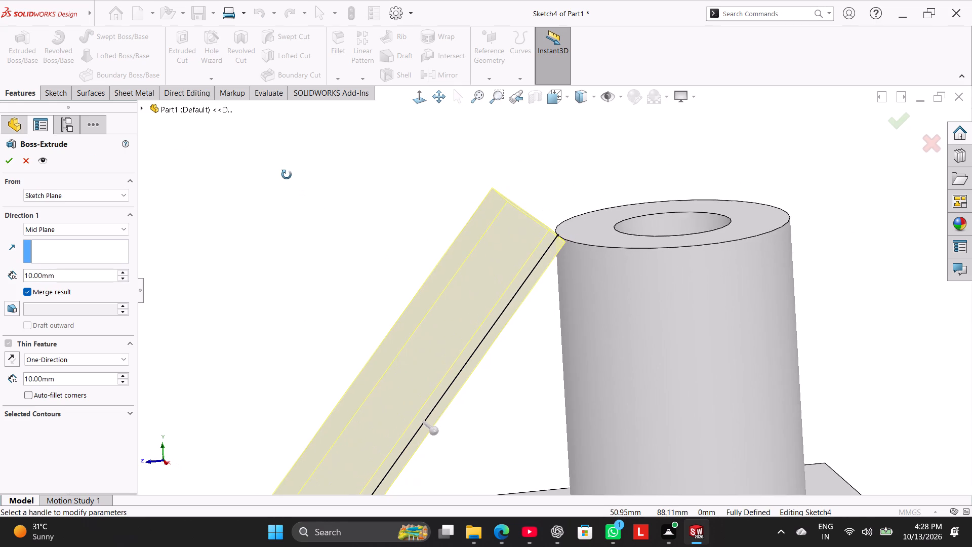
middle_drag(287, 175, 293, 192)
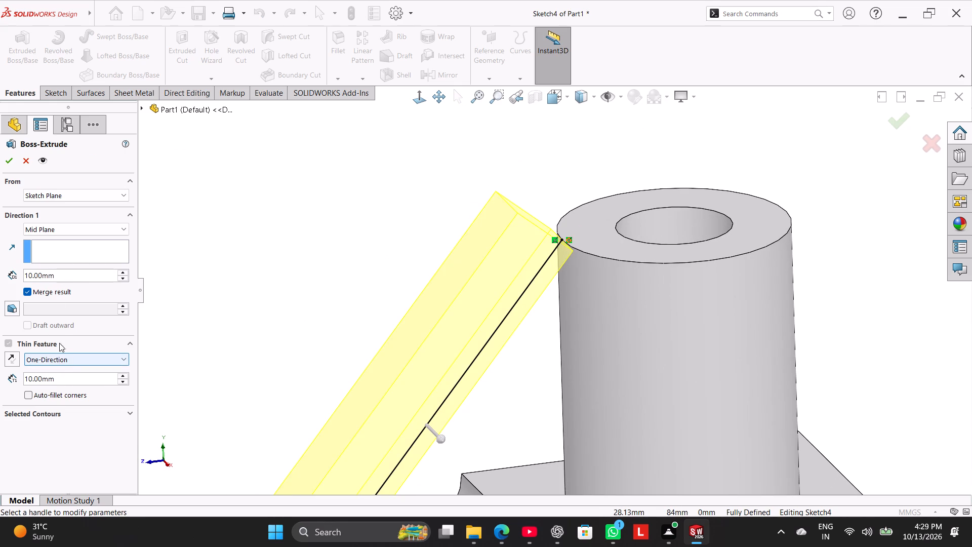
double_click(101, 275)
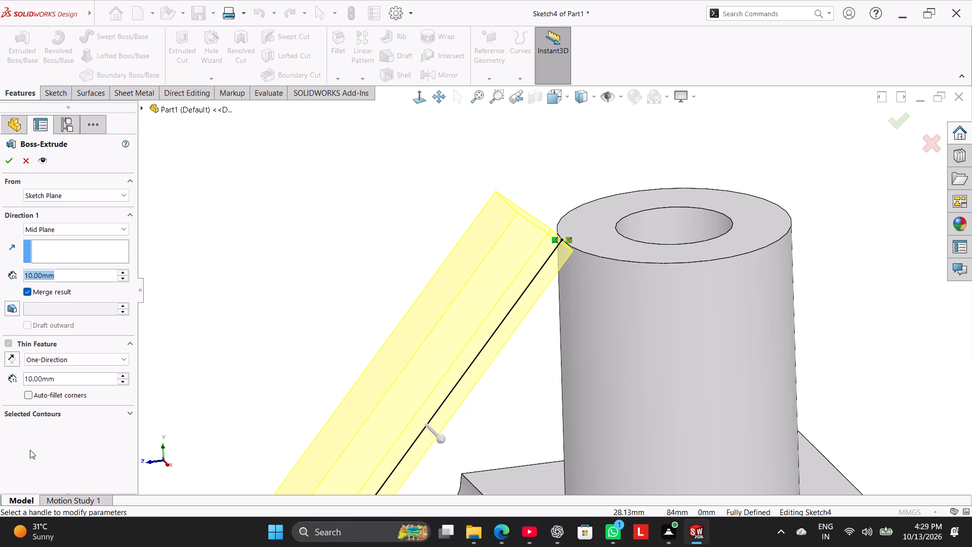
text(90)
key(Return)
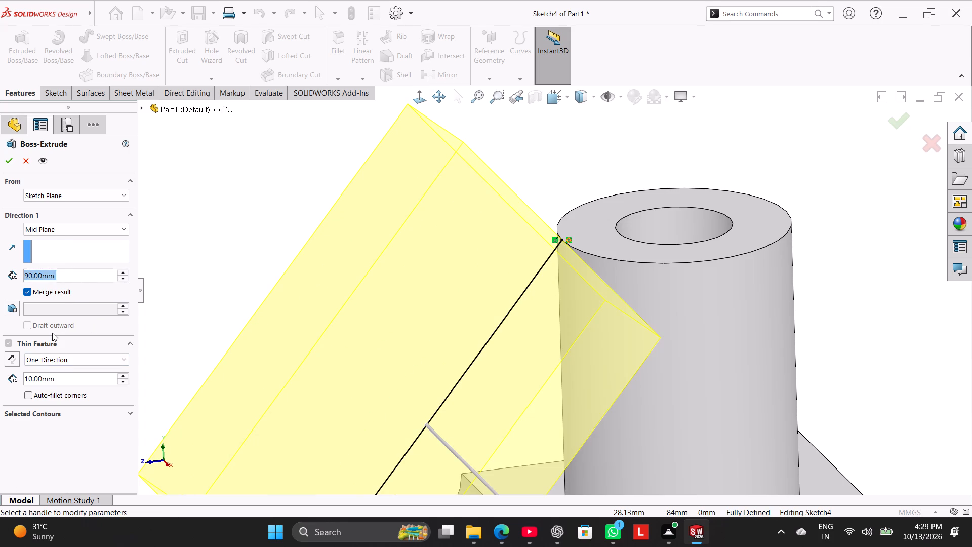
text(10)
key(Return)
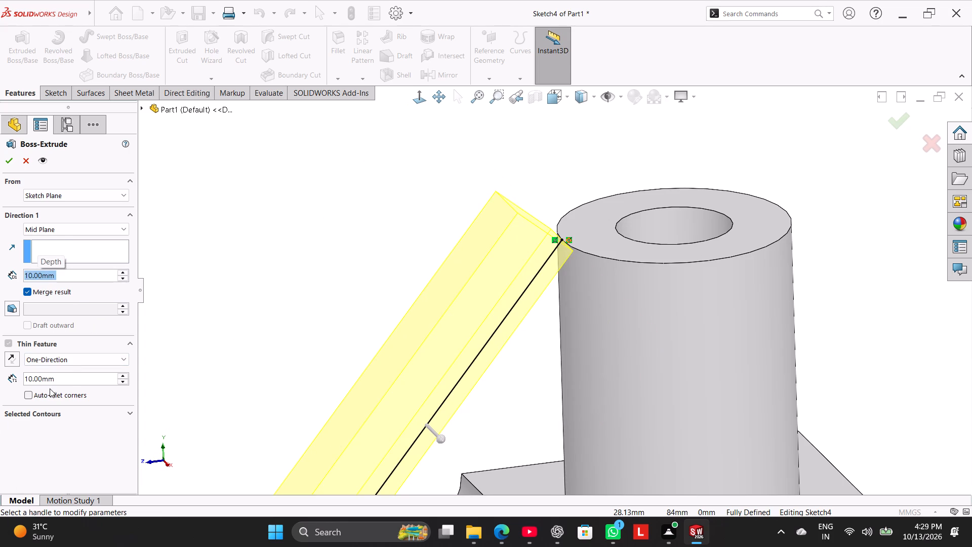
Keep the thin feature one-directional and reverse its wall direction so it grows from the sloped line towards the boss.
click(70, 365)
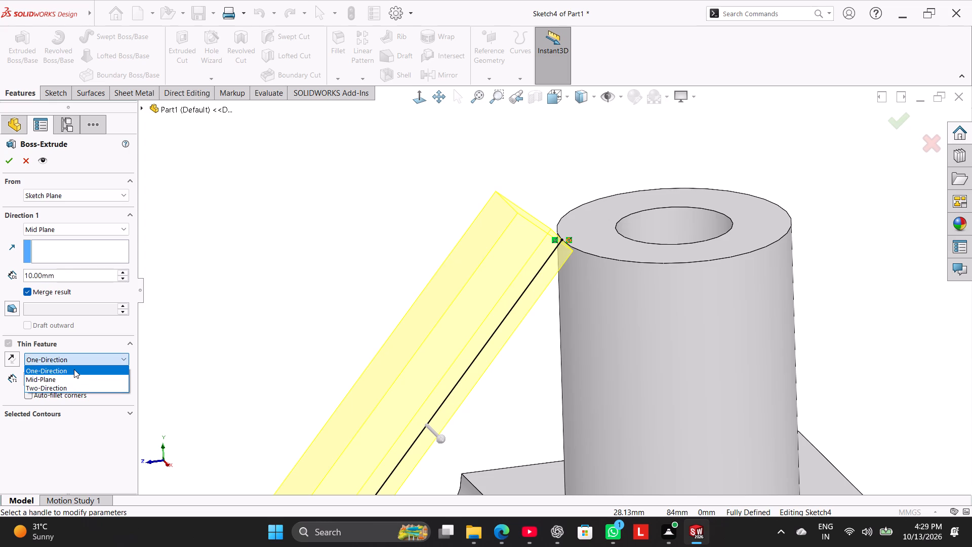
click(74, 369)
middle_drag(395, 380, 360, 346)
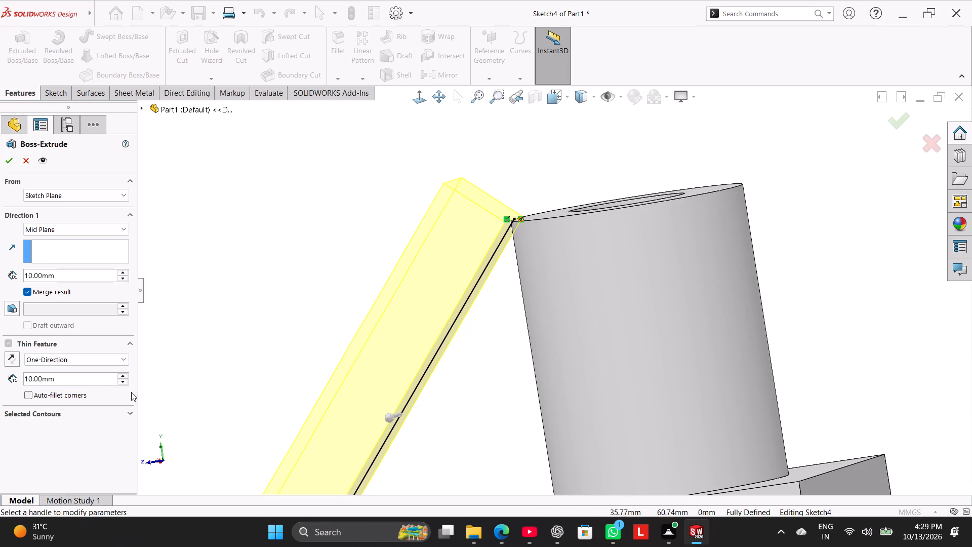
click(13, 355)
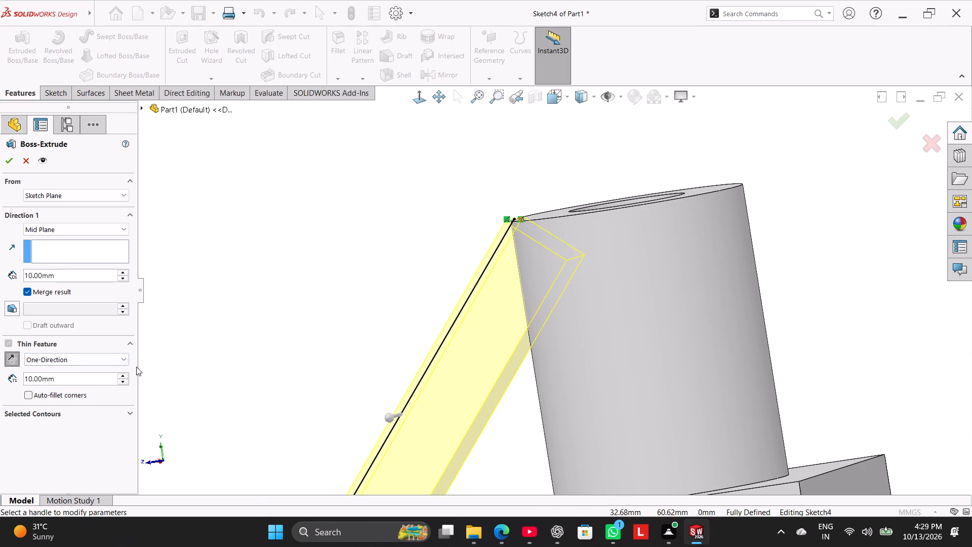
middle_drag(158, 369, 209, 450)
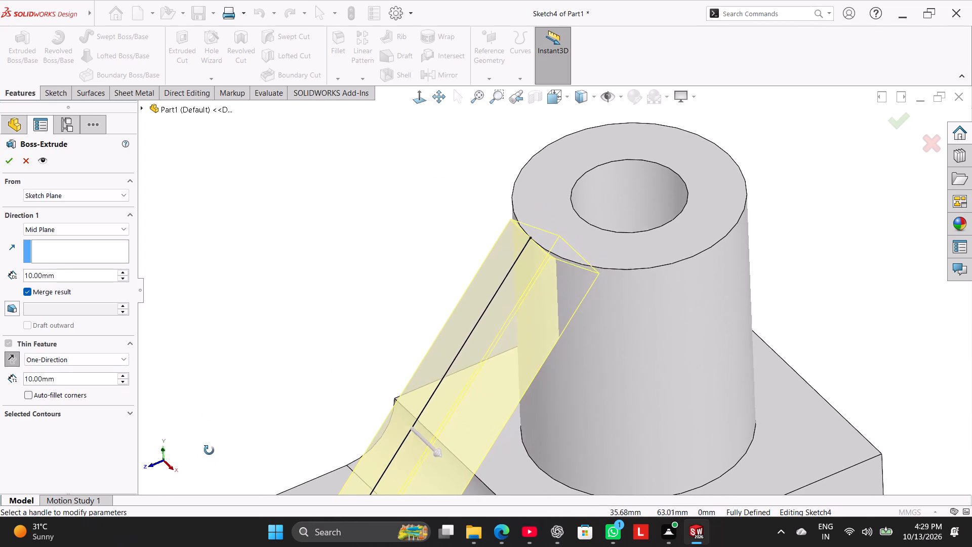
middle_drag(209, 450, 221, 417)
scroll(221, 417, up, 2)
middle_click(239, 408)
scroll(239, 408, up, 1)
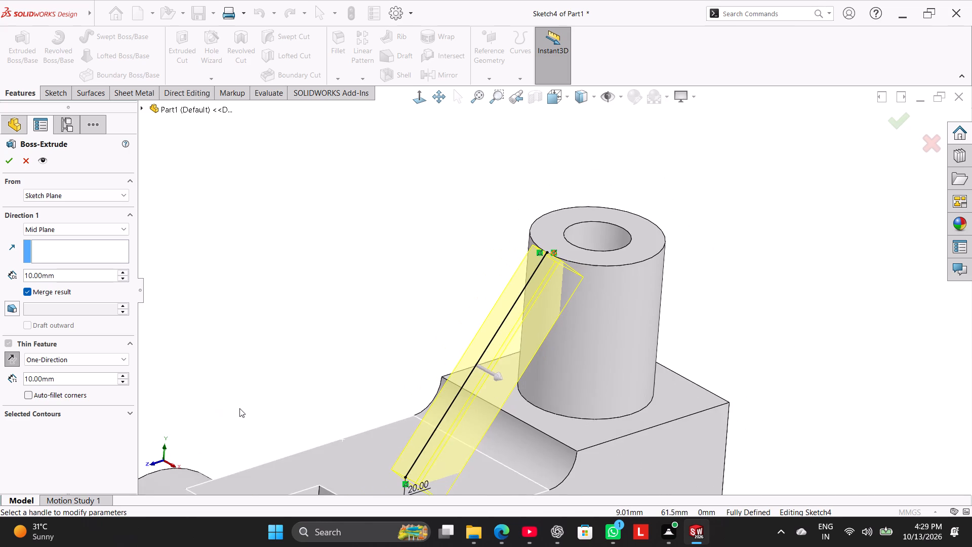
scroll(239, 408, up, 1)
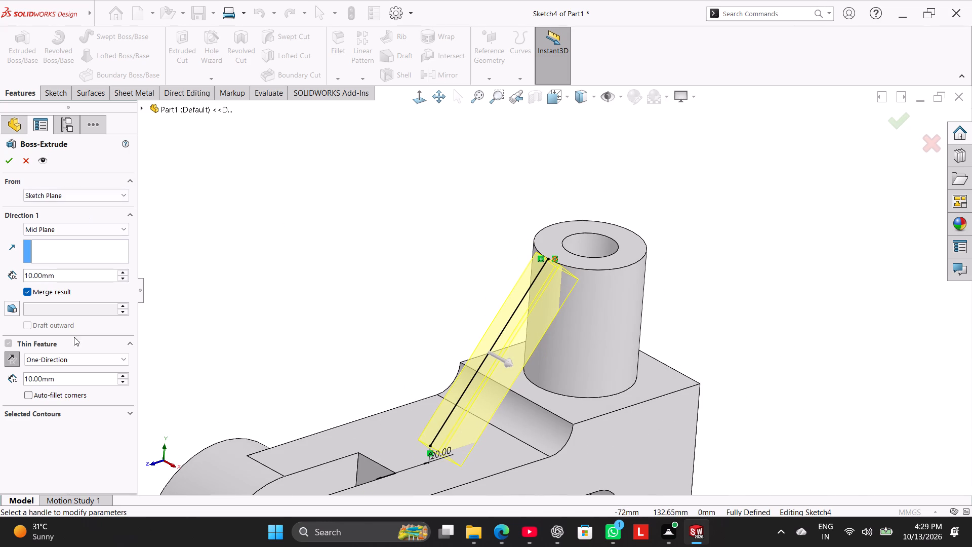
Set the thin wall thickness to 60 mm, leave corners unfilleted, and create the mid-plane thin extrusion.
click(29, 399)
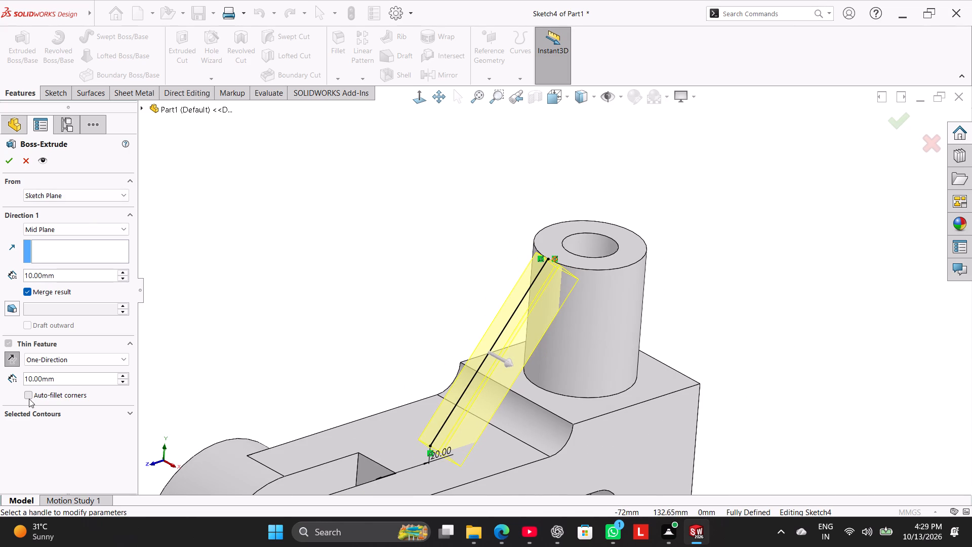
click(29, 399)
double_click(71, 379)
text(60)
key(Return)
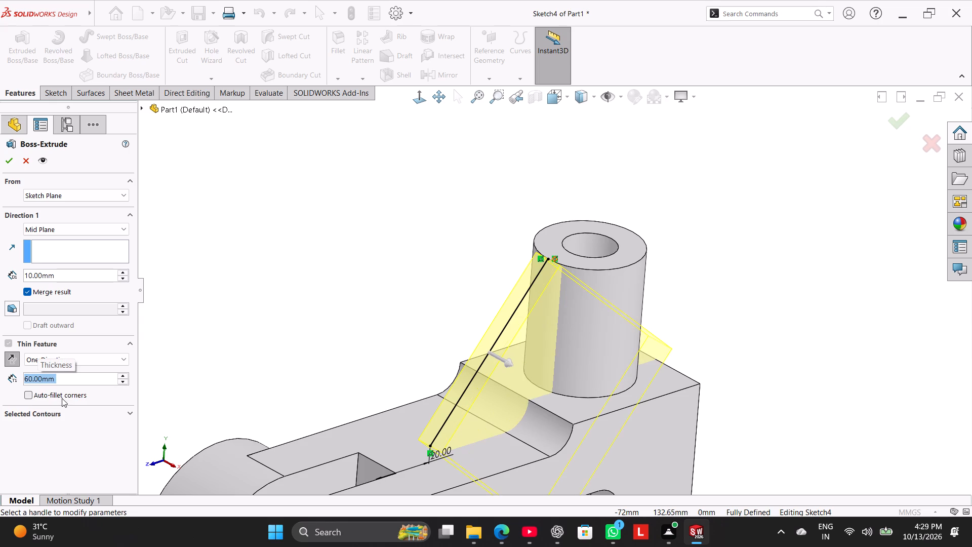
middle_drag(357, 284, 285, 209)
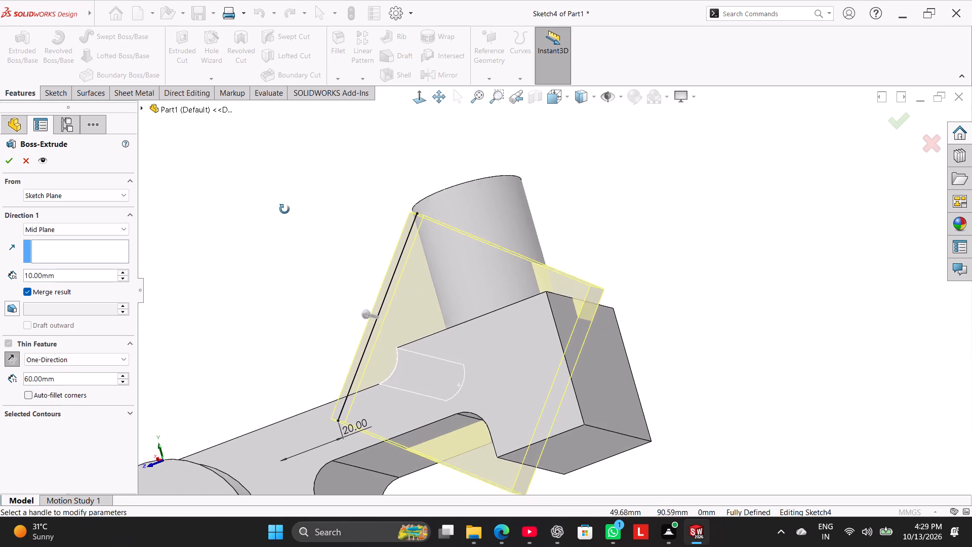
middle_drag(285, 209, 311, 246)
click(4, 165)
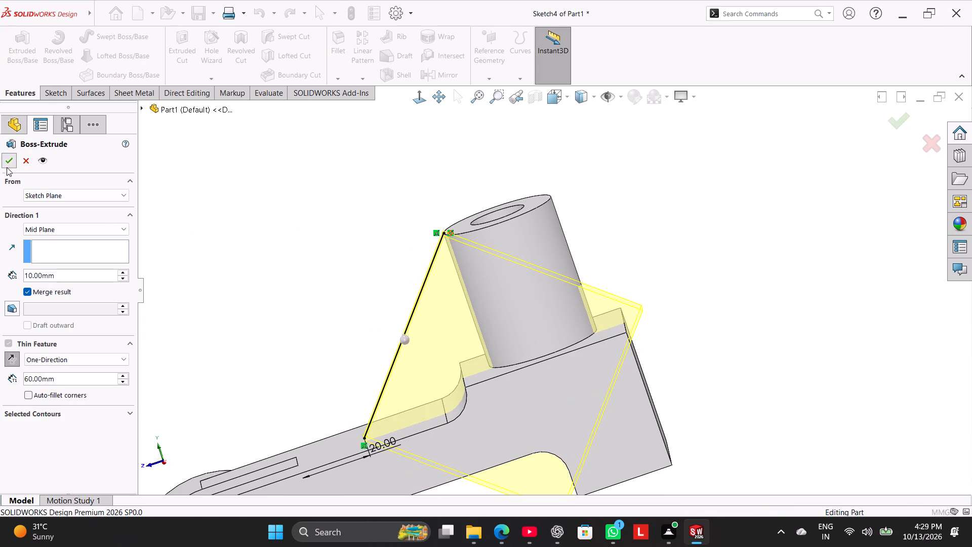
click(290, 262)
Edit the thin rib's sketch and delete both relations at the sloped line's upper endpoint.
middle_drag(322, 269, 349, 307)
scroll(419, 257, down, 5)
scroll(538, 217, down, 7)
scroll(555, 213, up, 6)
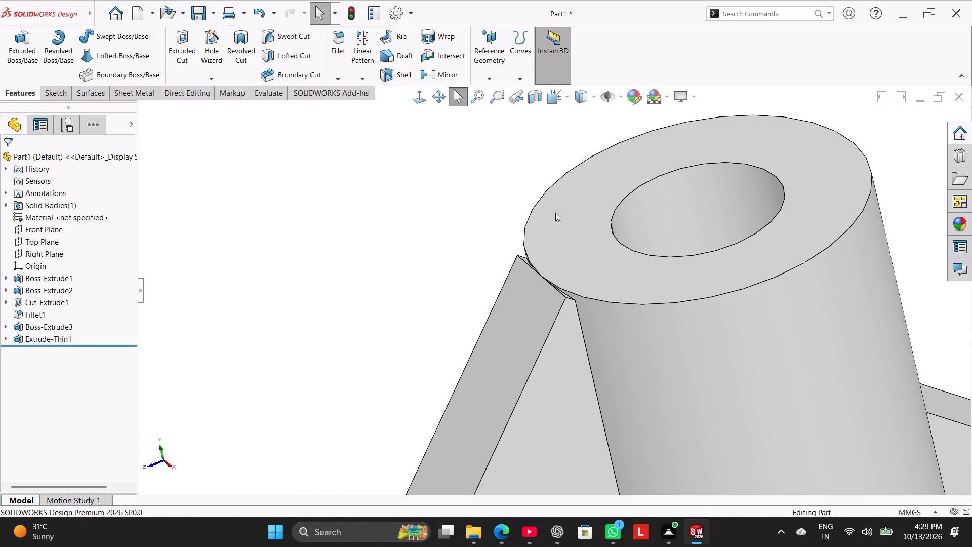
right_click(35, 340)
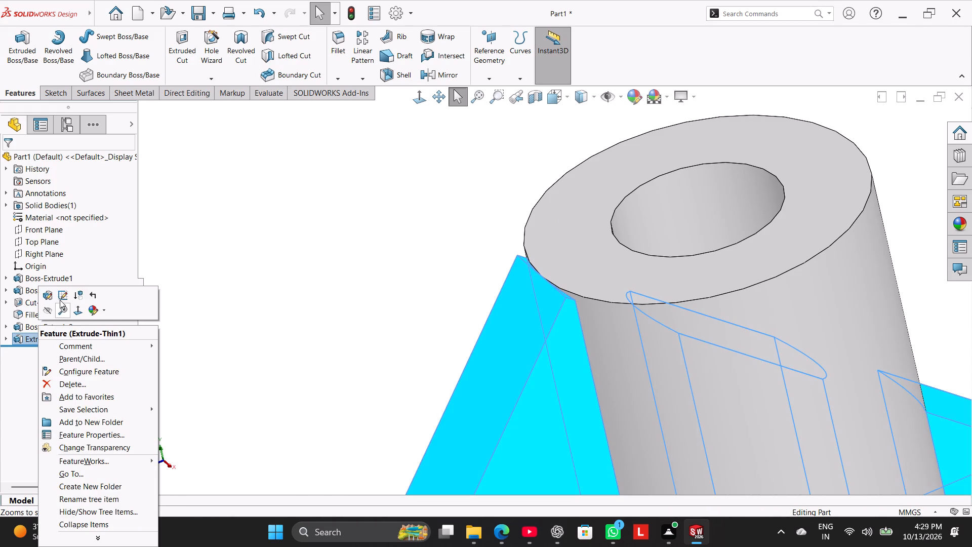
click(60, 298)
scroll(666, 132, down, 3)
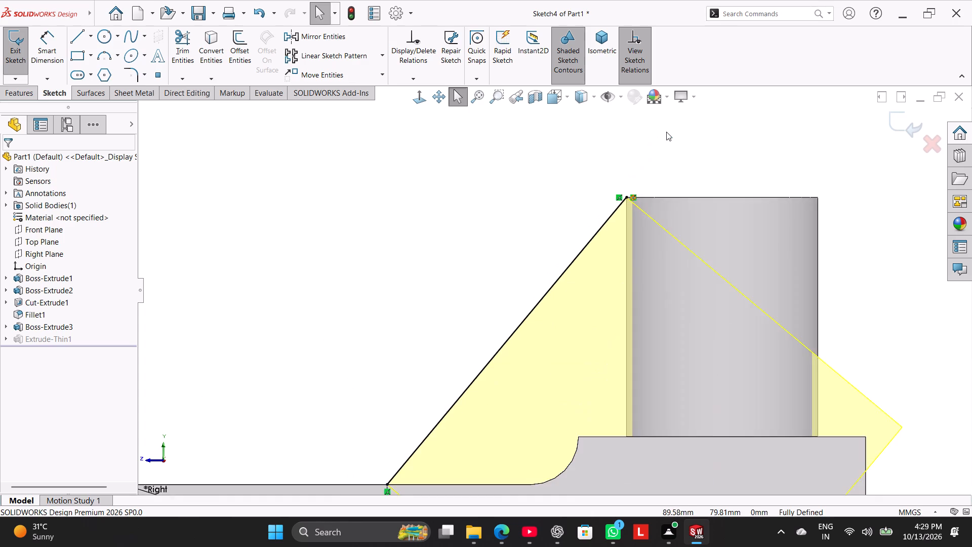
scroll(666, 132, down, 4)
scroll(641, 194, down, 2)
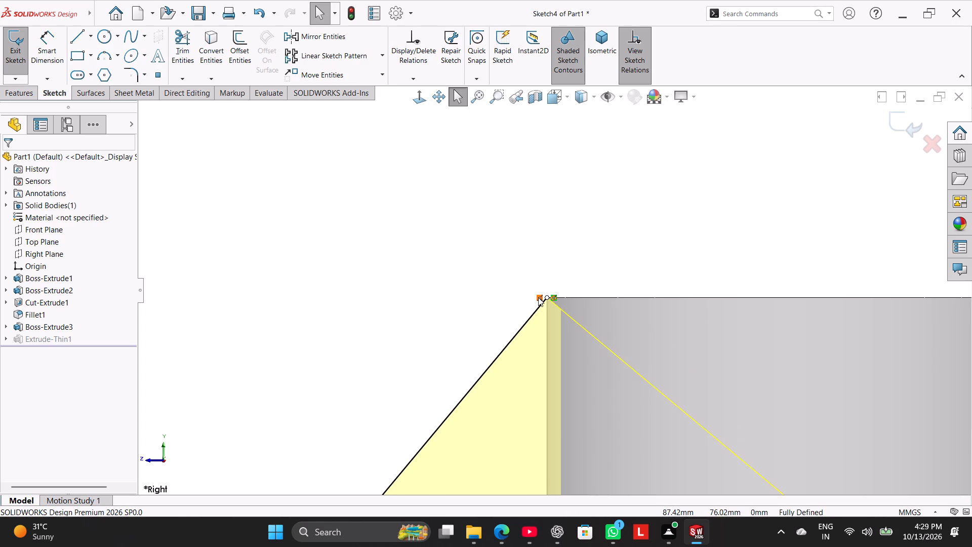
right_click(538, 297)
click(558, 420)
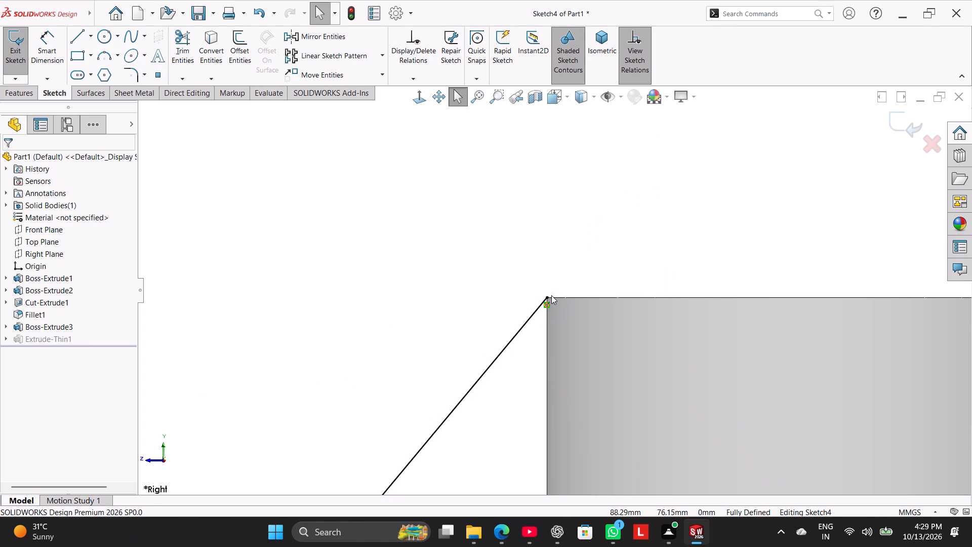
drag(549, 295, 563, 276)
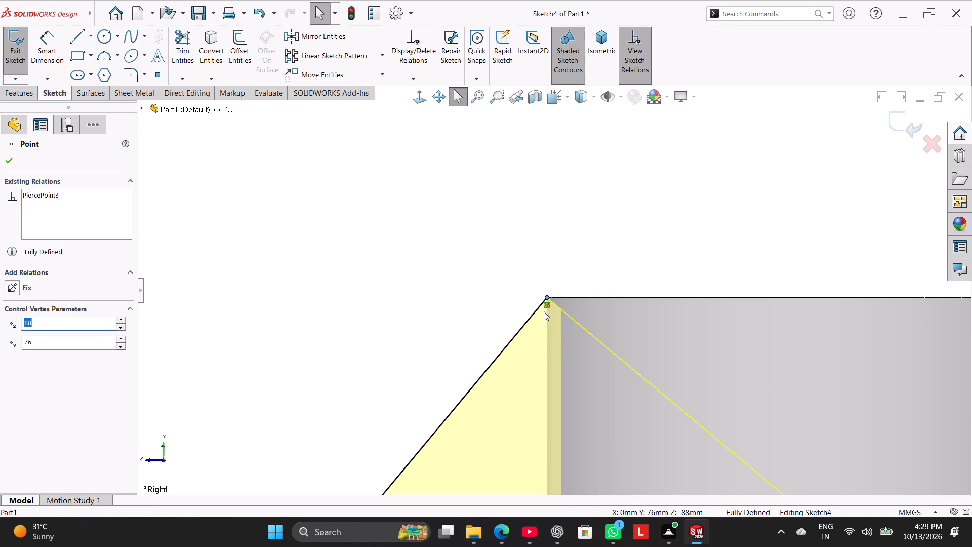
right_click(545, 306)
click(567, 426)
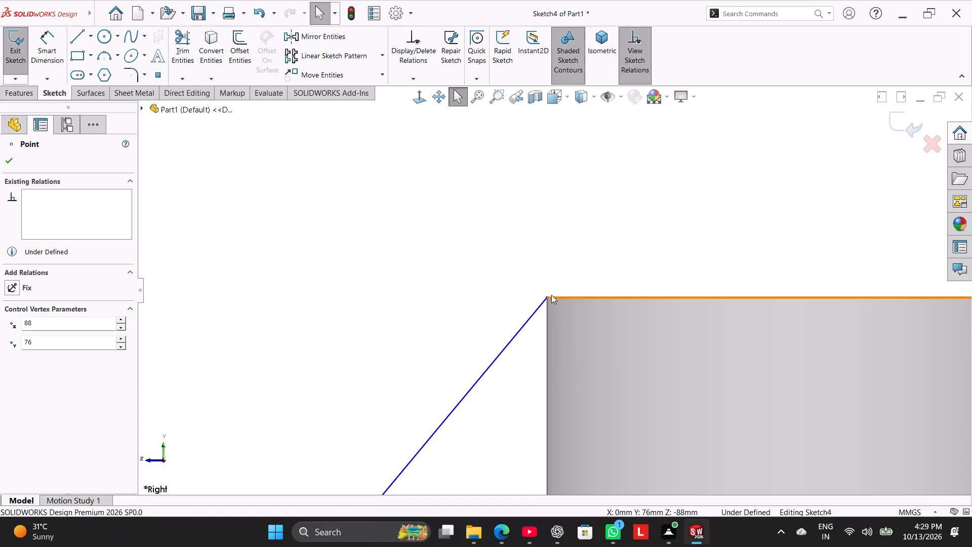
Extend the sloped line's upper endpoint past the boss's top, constrain the line through the boss's top corner, and exit the sketch.
drag(545, 297, 570, 275)
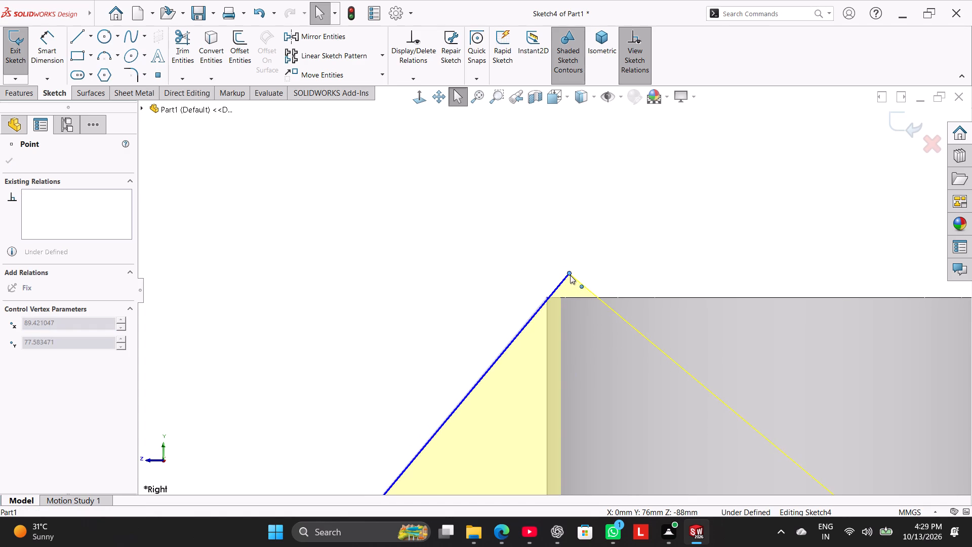
drag(570, 275, 566, 269)
click(439, 289)
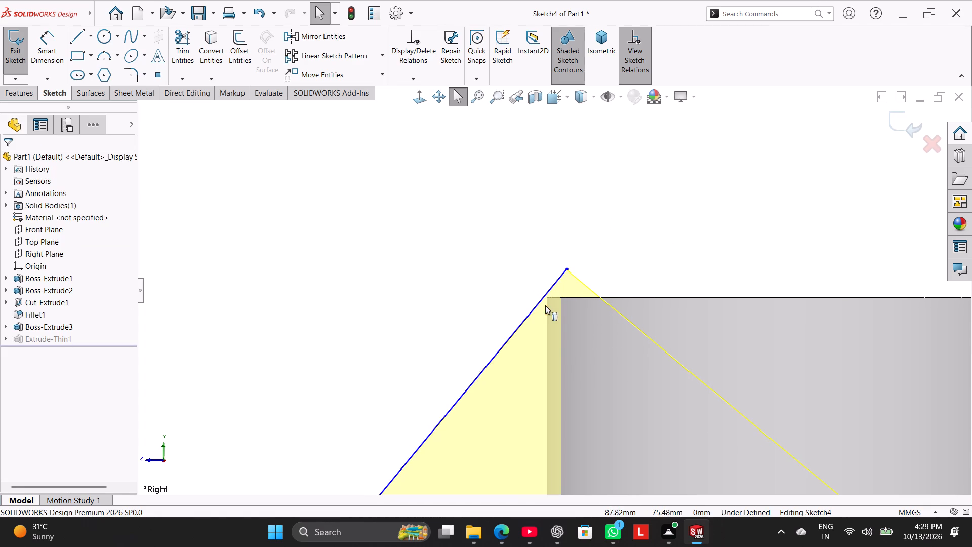
ctrl+click(546, 298)
ctrl+click(541, 298)
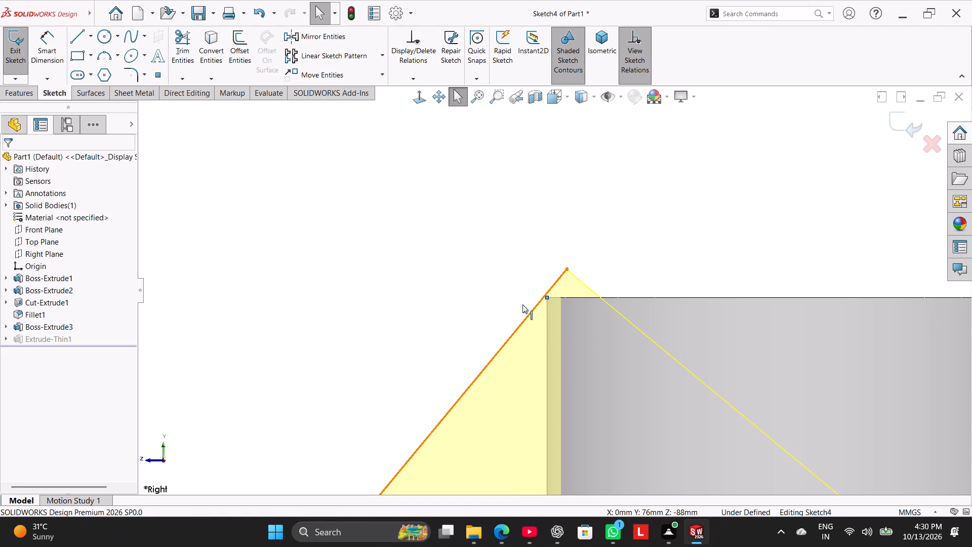
click(19, 356)
click(334, 315)
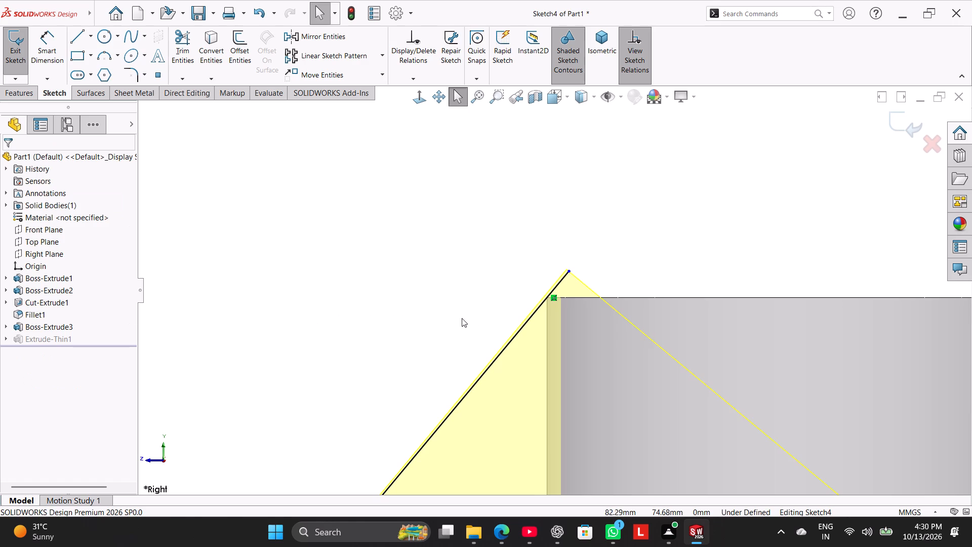
scroll(476, 319, up, 7)
middle_drag(476, 318, 510, 371)
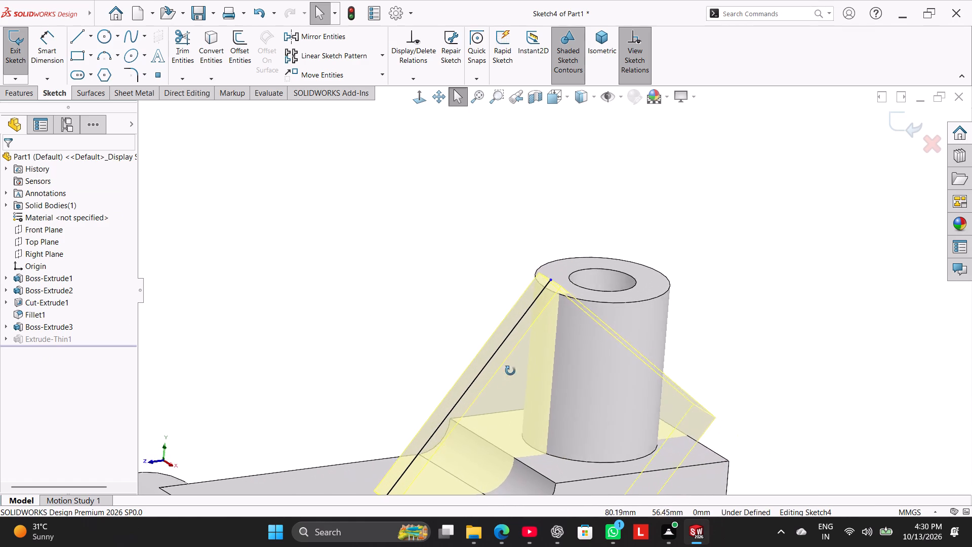
middle_drag(510, 371, 478, 389)
click(24, 50)
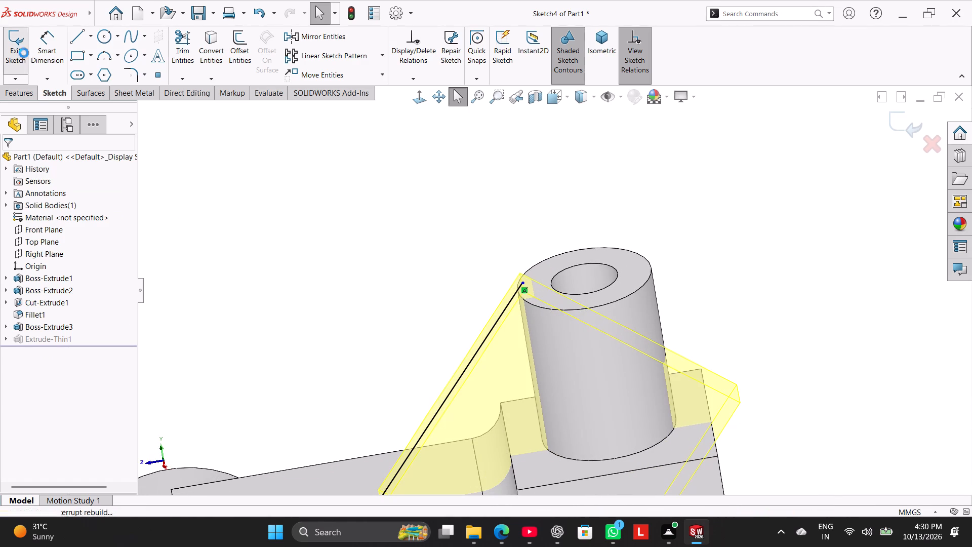
click(270, 207)
Start Delete Face with Delete and Patch, selecting the rib's top end face and its four faces protruding behind the boss.
middle_drag(329, 239, 342, 218)
click(349, 238)
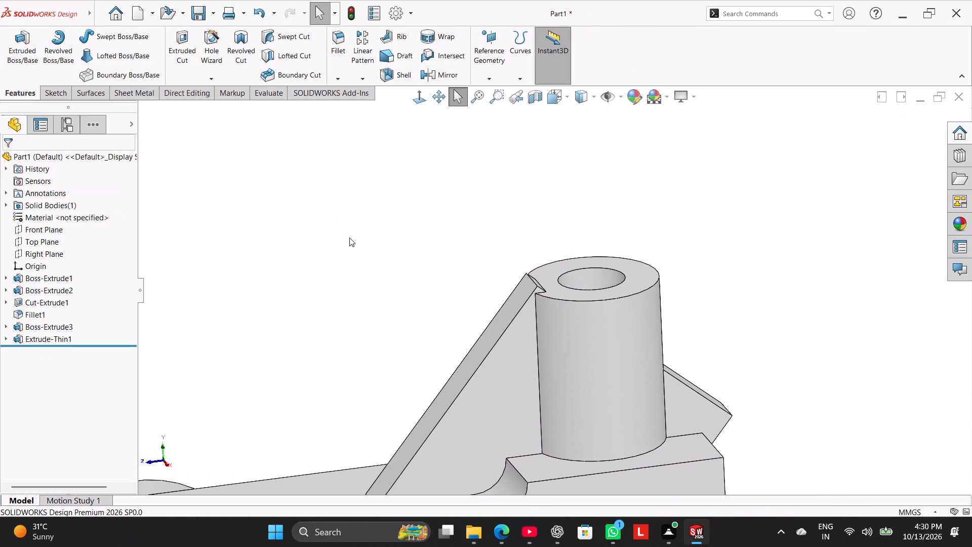
click(189, 96)
click(206, 51)
scroll(574, 286, down, 4)
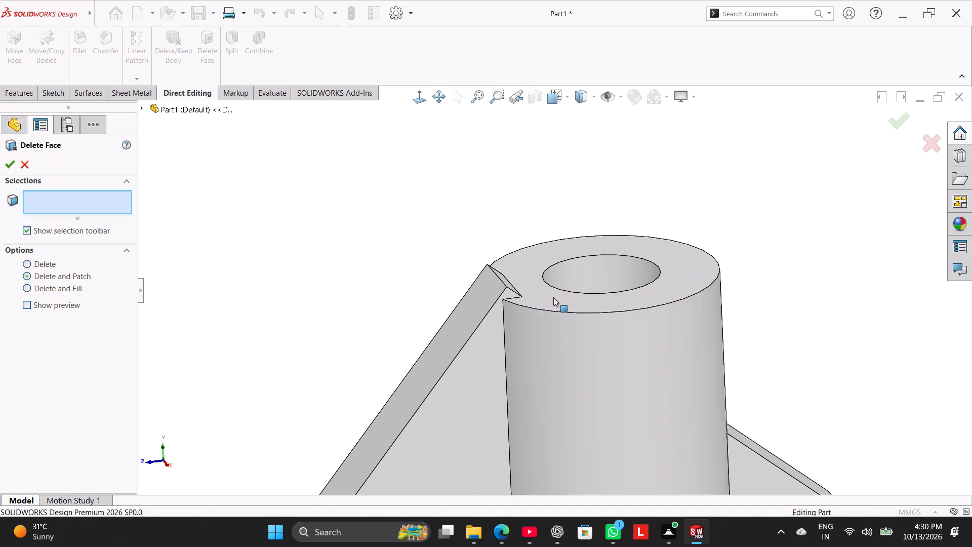
click(495, 282)
middle_drag(435, 239, 501, 372)
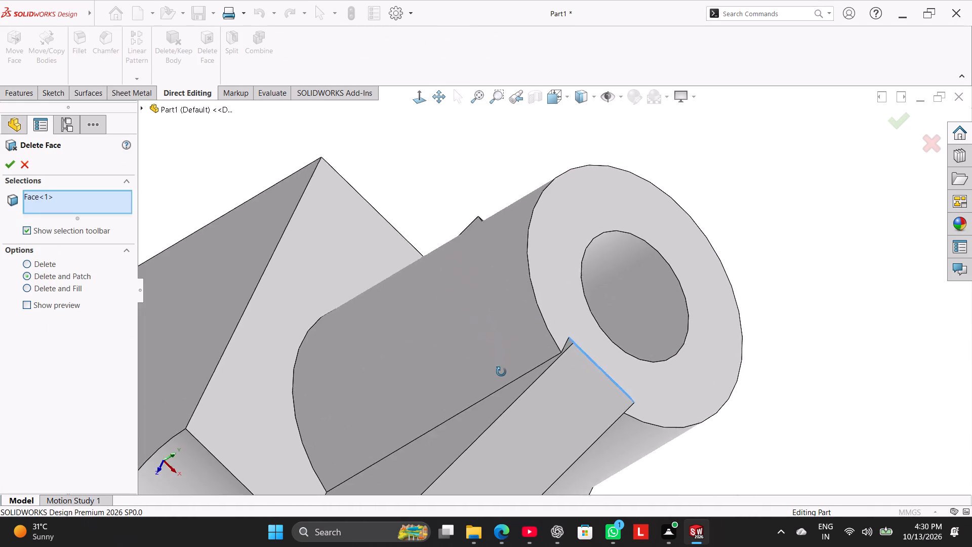
middle_drag(501, 372, 388, 272)
scroll(396, 283, up, 2)
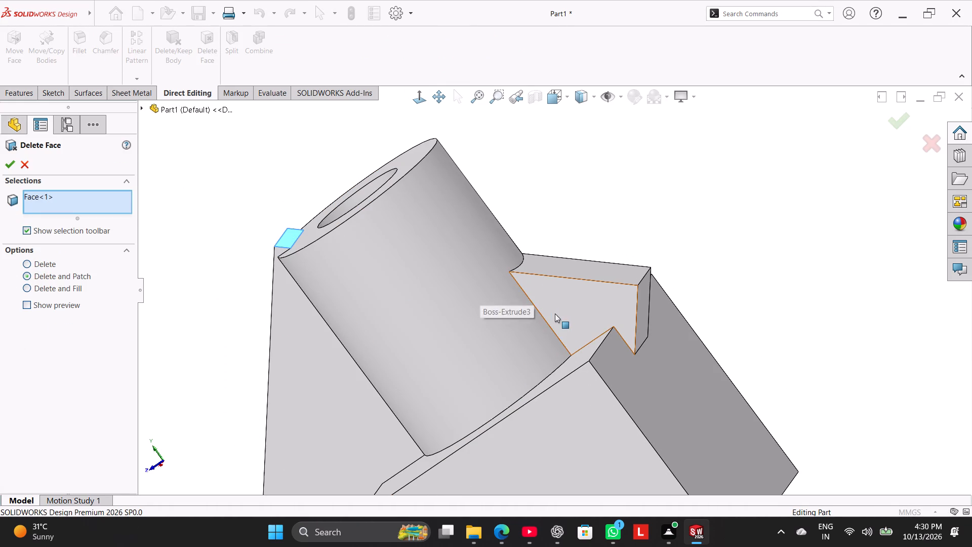
click(571, 310)
middle_drag(591, 191, 591, 192)
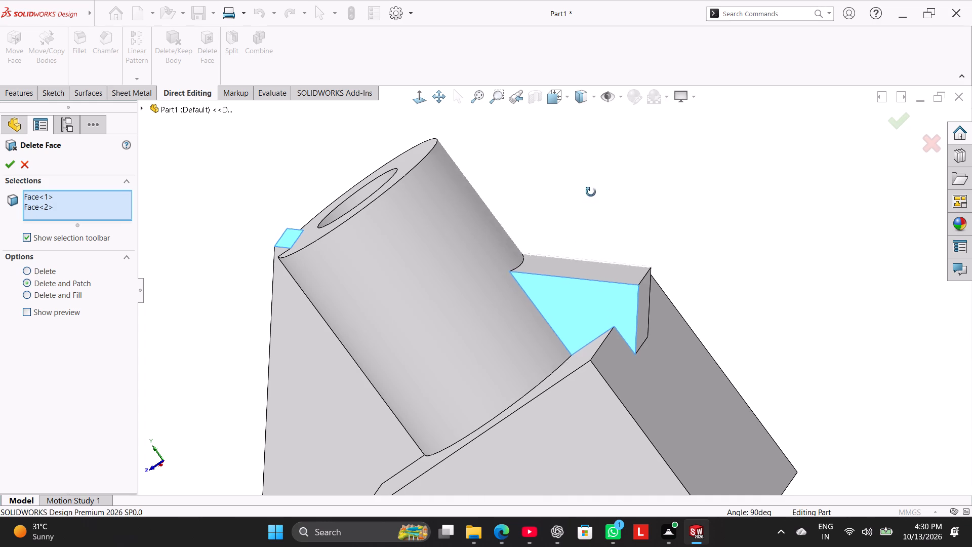
middle_drag(591, 192, 557, 237)
click(589, 329)
click(569, 292)
middle_drag(572, 285, 546, 320)
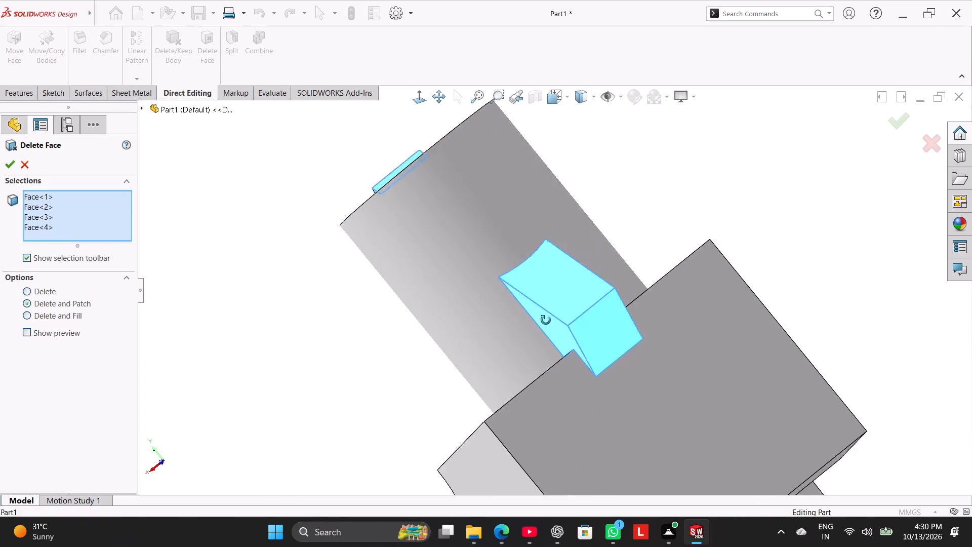
middle_drag(546, 320, 516, 339)
click(603, 287)
Add the rib's three faces protruding beneath the arm and try to delete and patch all selected faces.
middle_drag(384, 336, 483, 306)
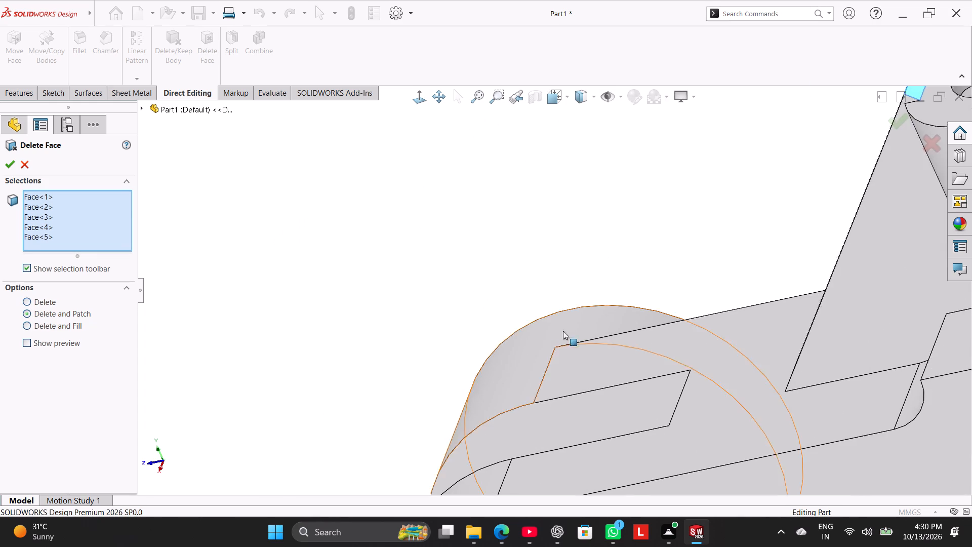
scroll(571, 328, up, 6)
middle_drag(634, 335, 666, 175)
click(725, 345)
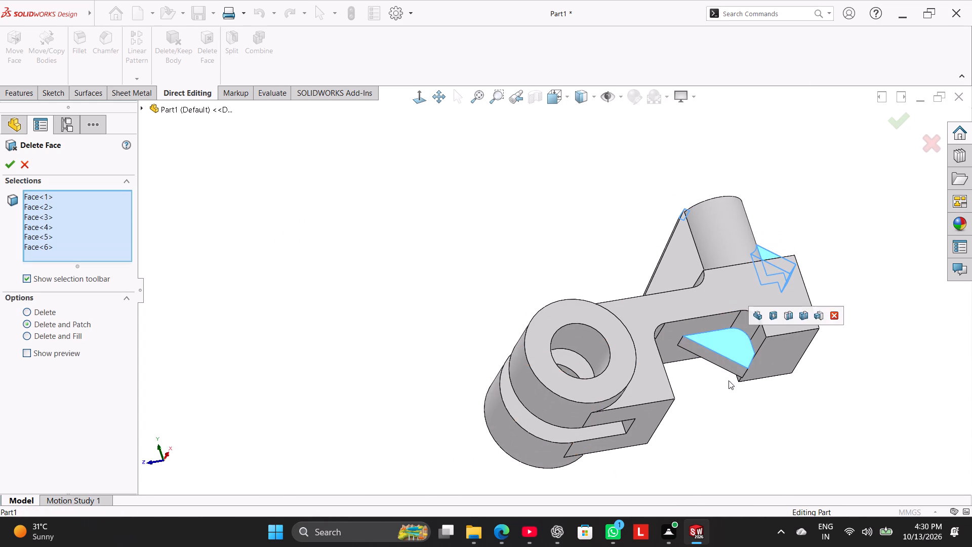
middle_drag(728, 380, 745, 294)
click(730, 364)
middle_drag(737, 349, 751, 265)
scroll(739, 318, up, 1)
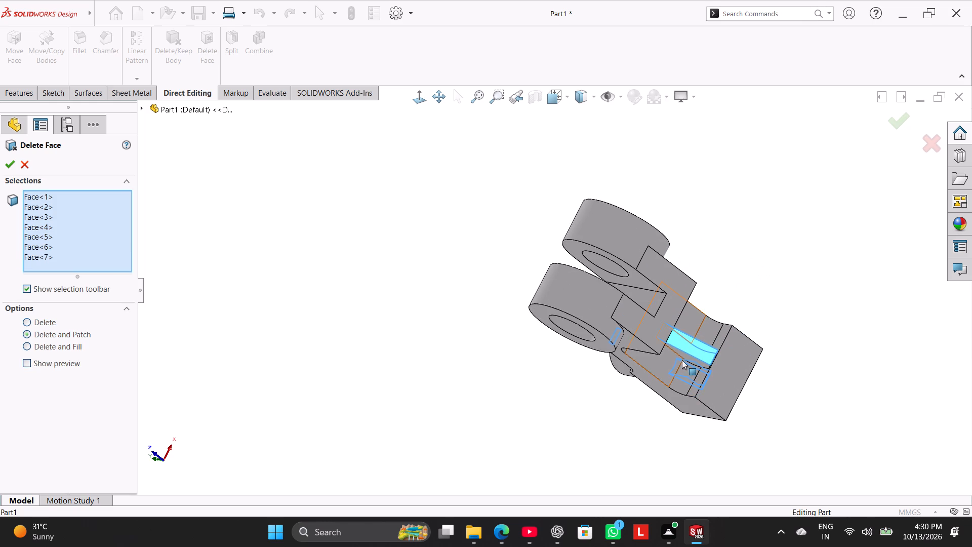
click(689, 358)
middle_drag(570, 370, 351, 447)
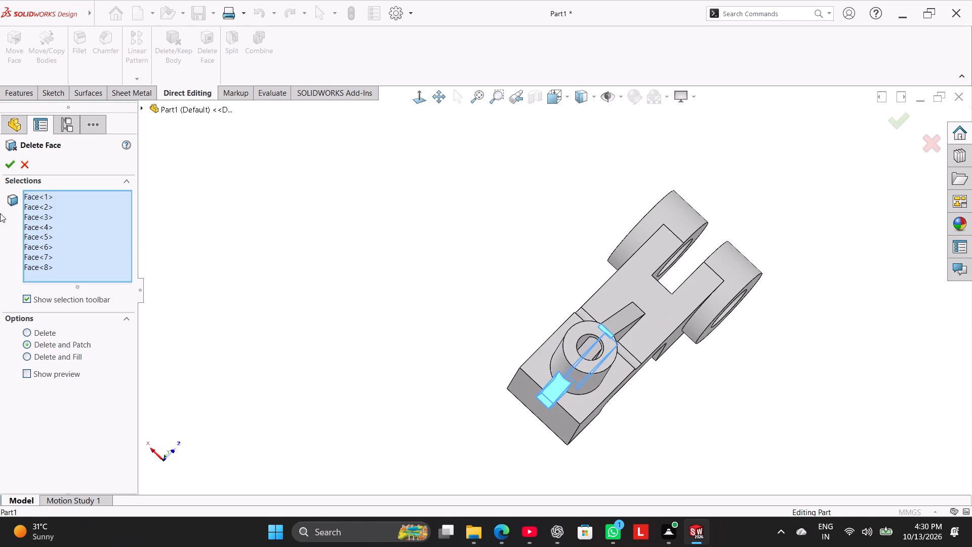
click(12, 160)
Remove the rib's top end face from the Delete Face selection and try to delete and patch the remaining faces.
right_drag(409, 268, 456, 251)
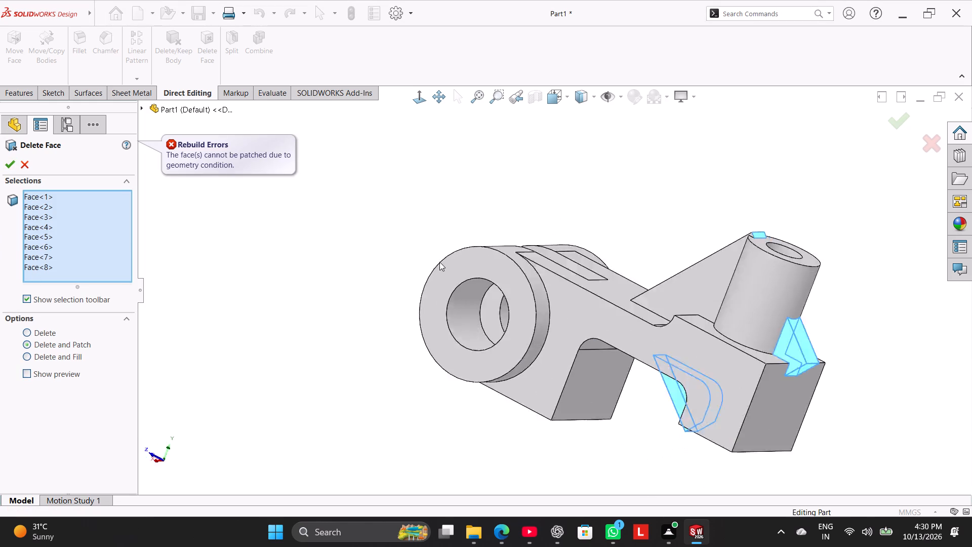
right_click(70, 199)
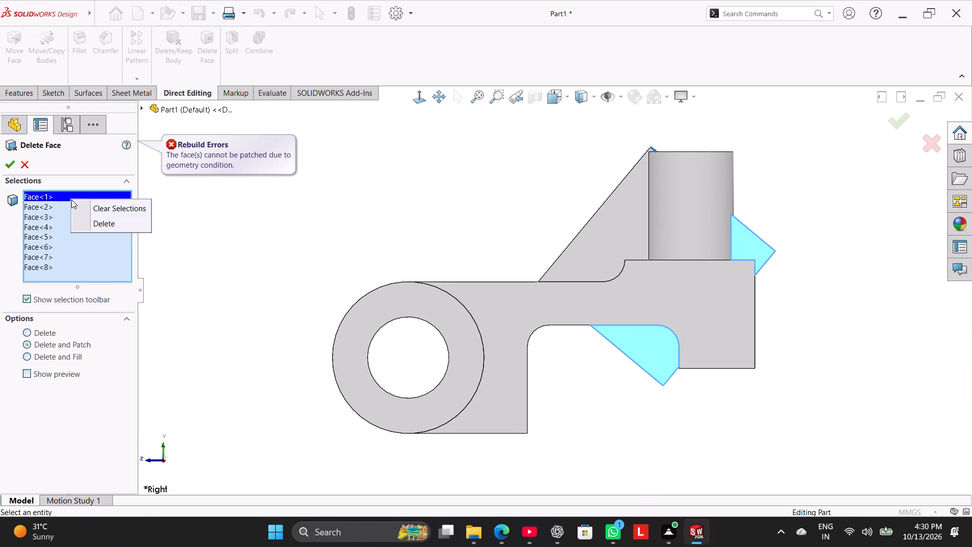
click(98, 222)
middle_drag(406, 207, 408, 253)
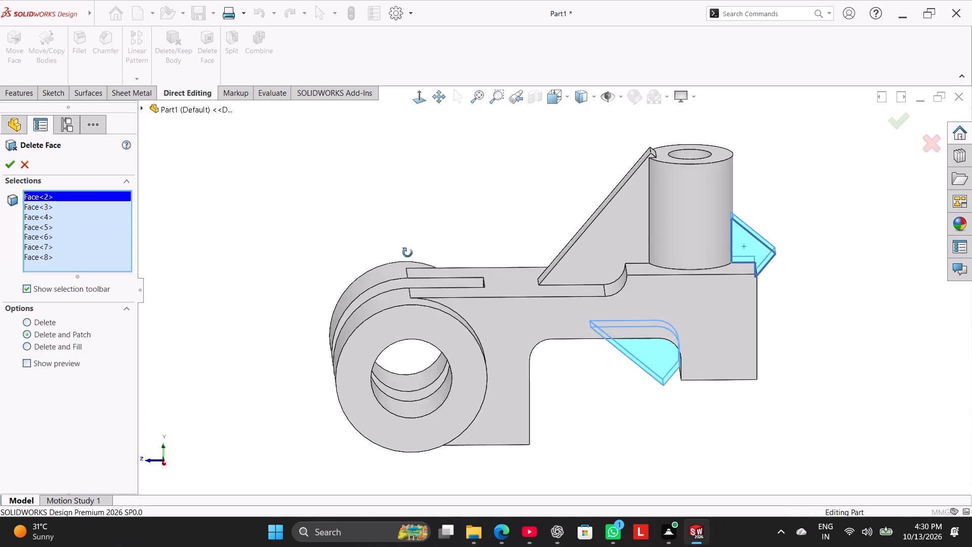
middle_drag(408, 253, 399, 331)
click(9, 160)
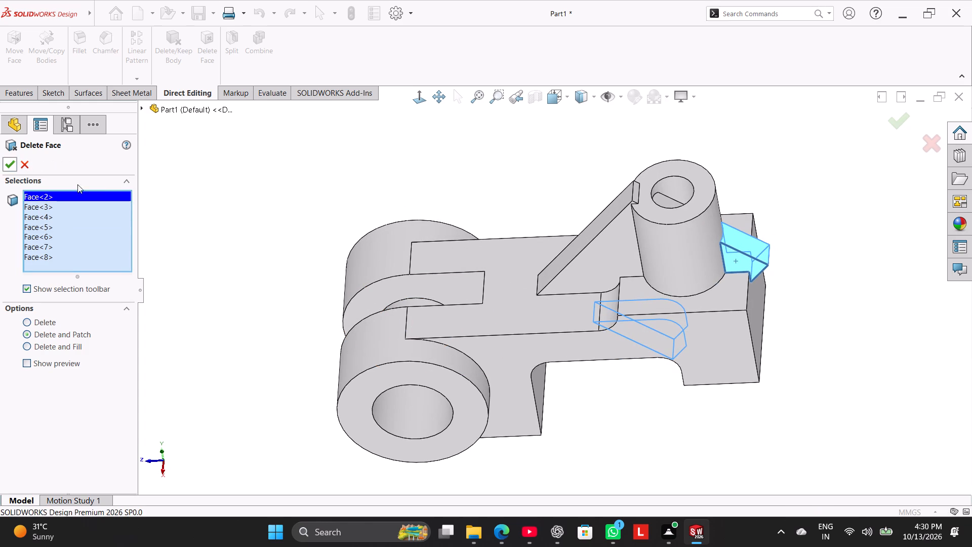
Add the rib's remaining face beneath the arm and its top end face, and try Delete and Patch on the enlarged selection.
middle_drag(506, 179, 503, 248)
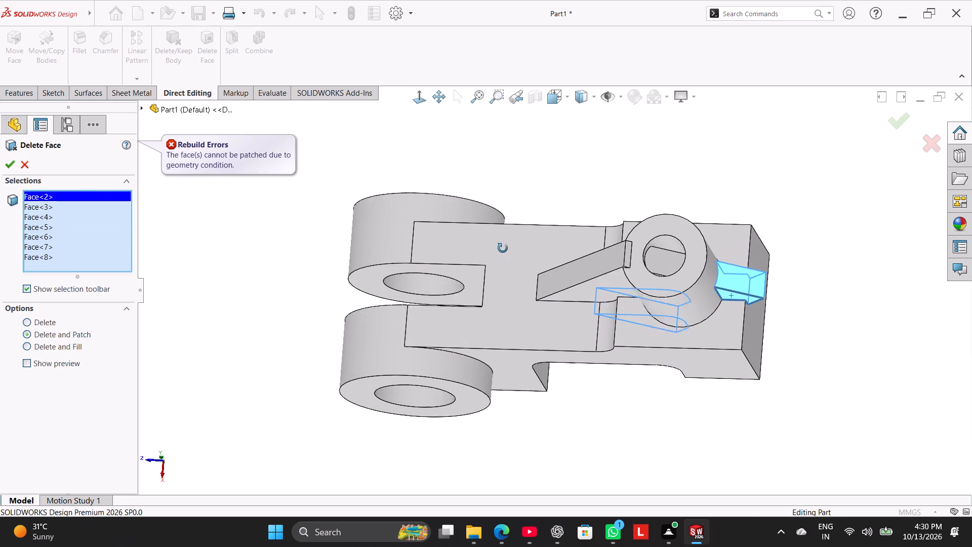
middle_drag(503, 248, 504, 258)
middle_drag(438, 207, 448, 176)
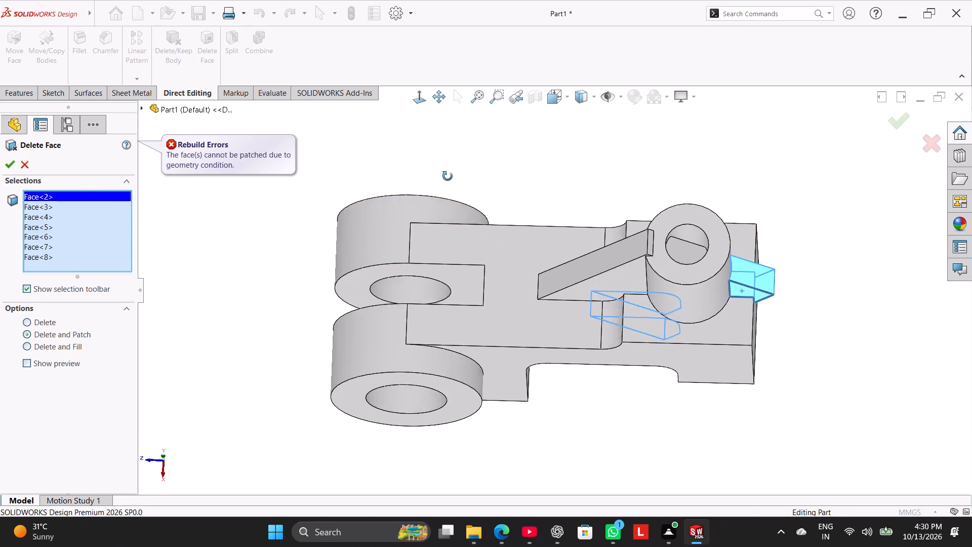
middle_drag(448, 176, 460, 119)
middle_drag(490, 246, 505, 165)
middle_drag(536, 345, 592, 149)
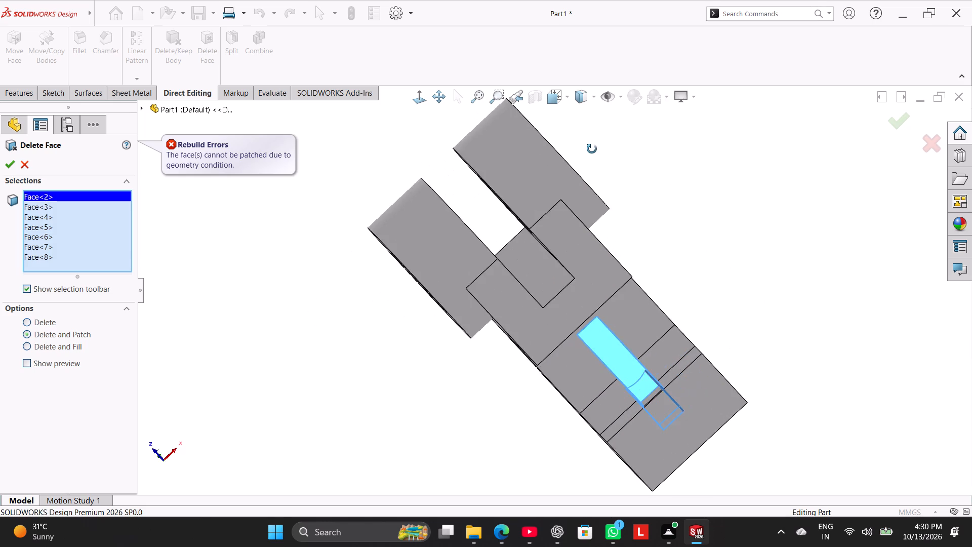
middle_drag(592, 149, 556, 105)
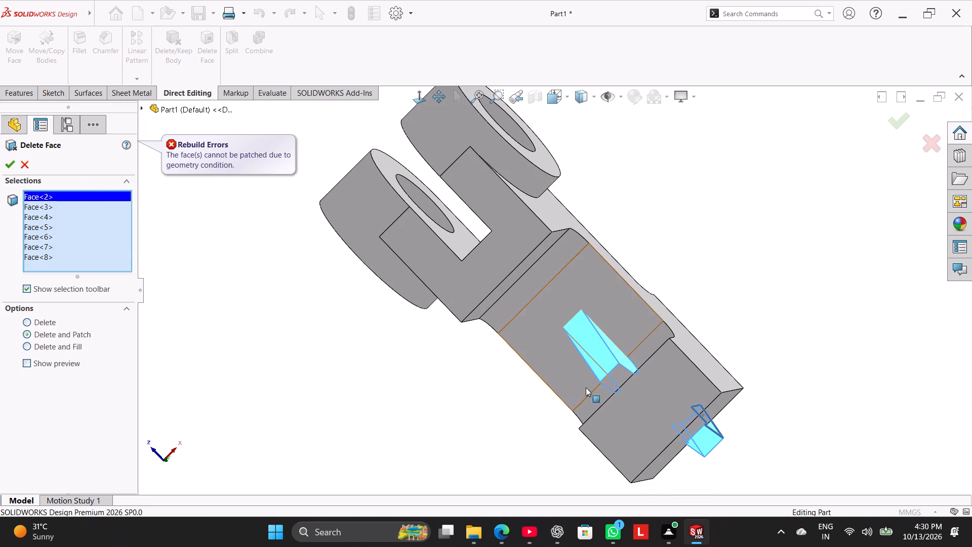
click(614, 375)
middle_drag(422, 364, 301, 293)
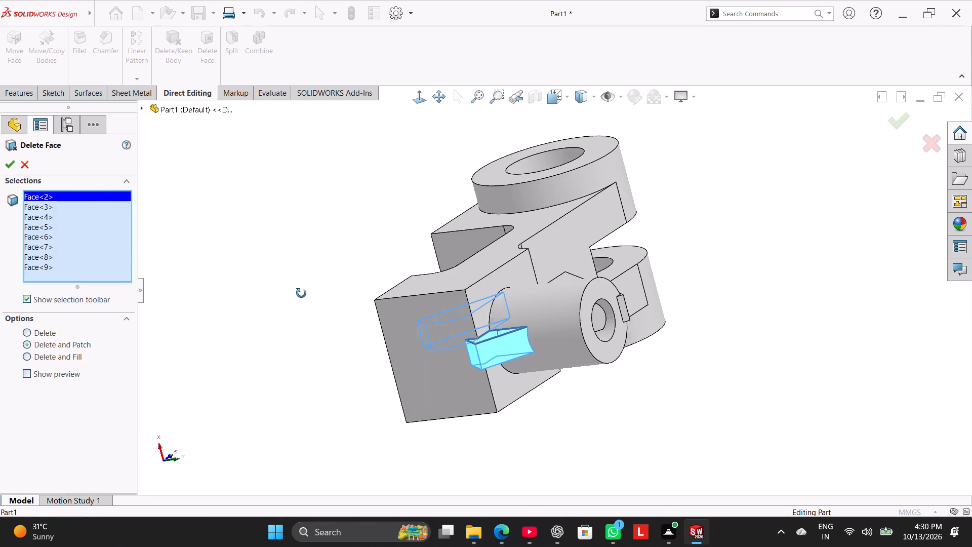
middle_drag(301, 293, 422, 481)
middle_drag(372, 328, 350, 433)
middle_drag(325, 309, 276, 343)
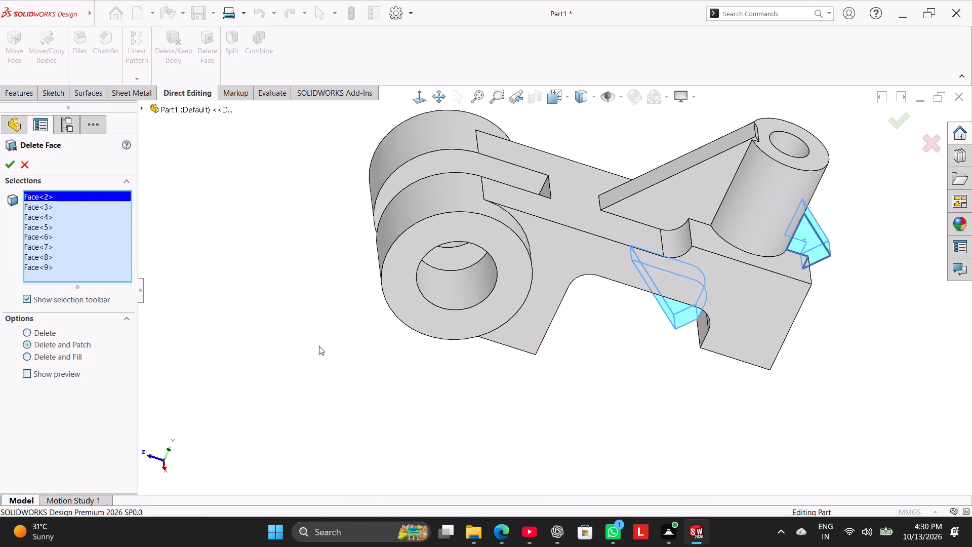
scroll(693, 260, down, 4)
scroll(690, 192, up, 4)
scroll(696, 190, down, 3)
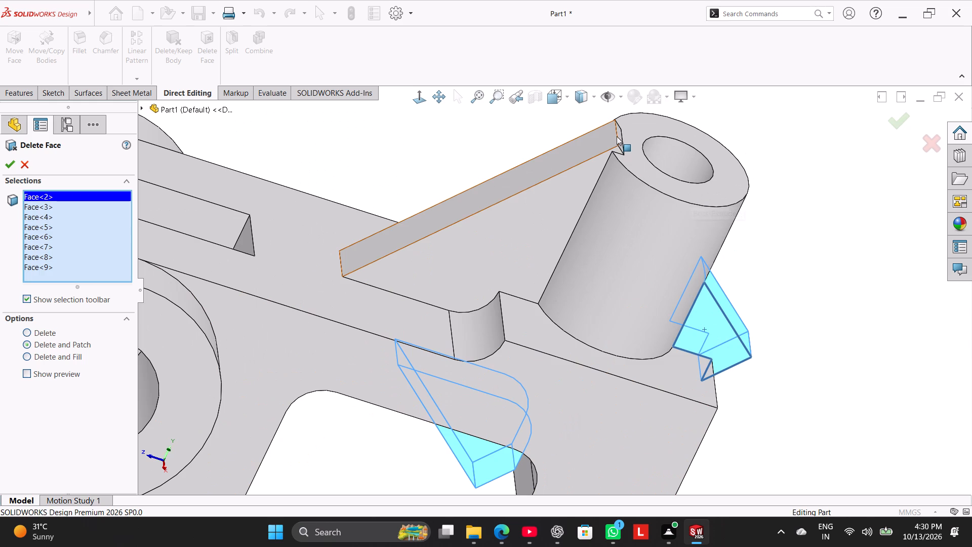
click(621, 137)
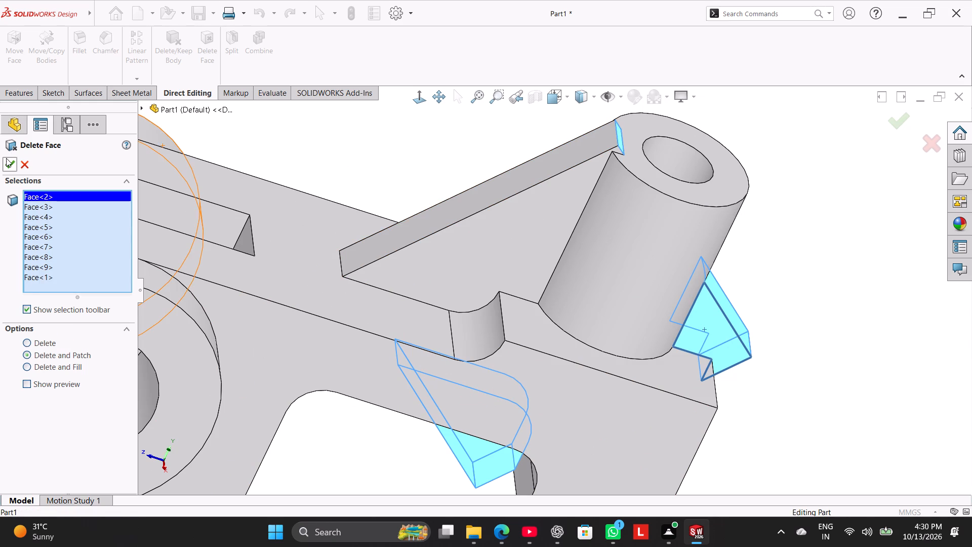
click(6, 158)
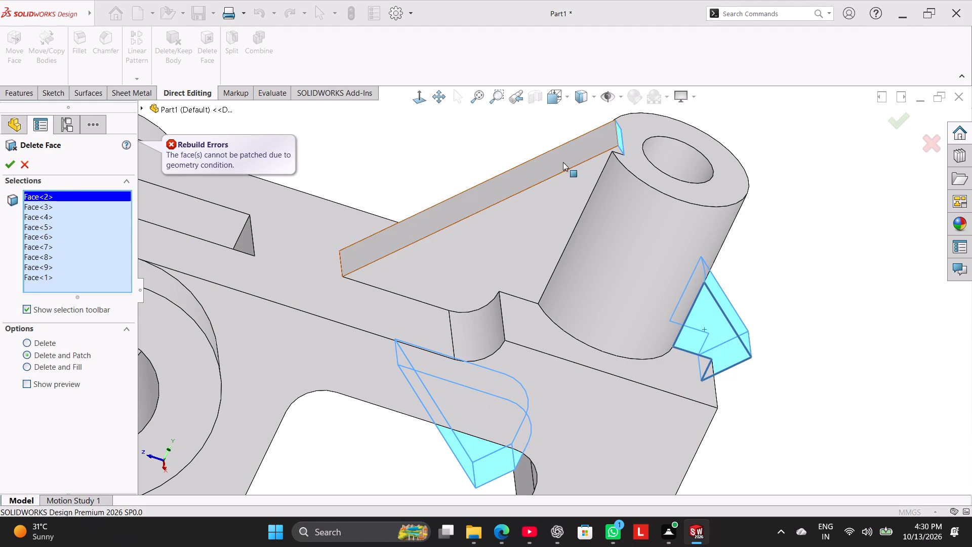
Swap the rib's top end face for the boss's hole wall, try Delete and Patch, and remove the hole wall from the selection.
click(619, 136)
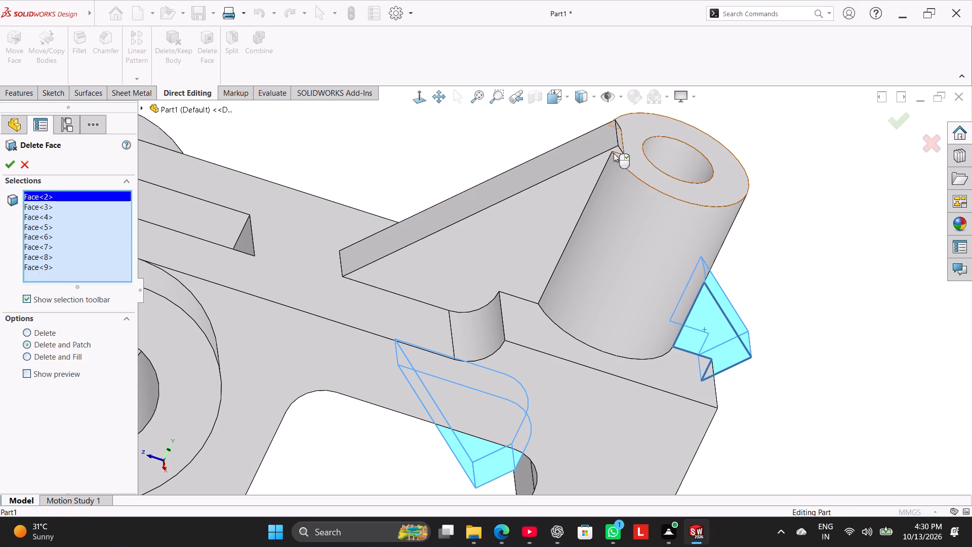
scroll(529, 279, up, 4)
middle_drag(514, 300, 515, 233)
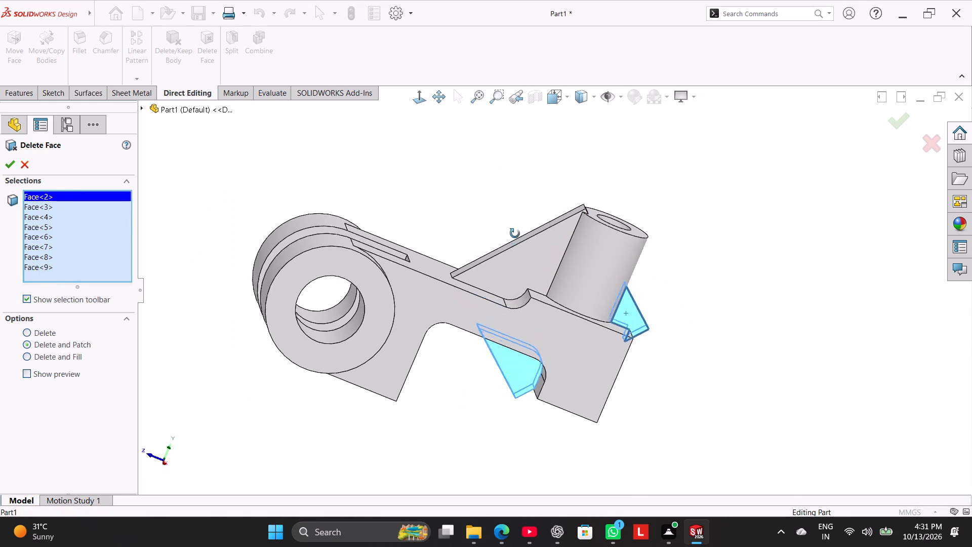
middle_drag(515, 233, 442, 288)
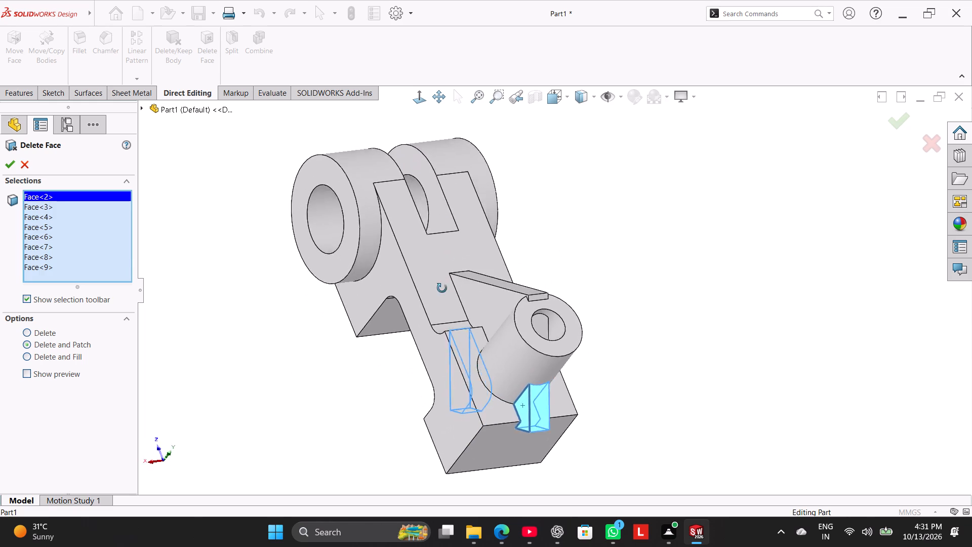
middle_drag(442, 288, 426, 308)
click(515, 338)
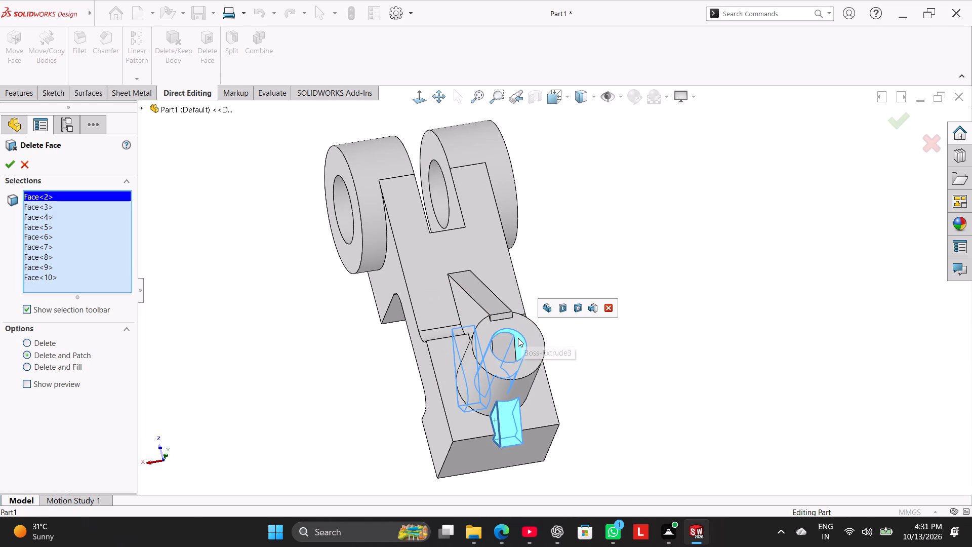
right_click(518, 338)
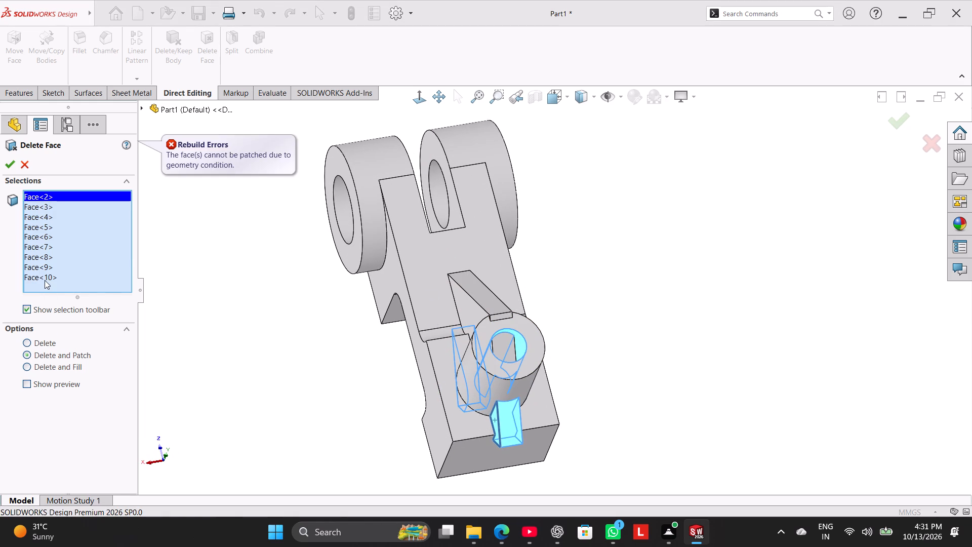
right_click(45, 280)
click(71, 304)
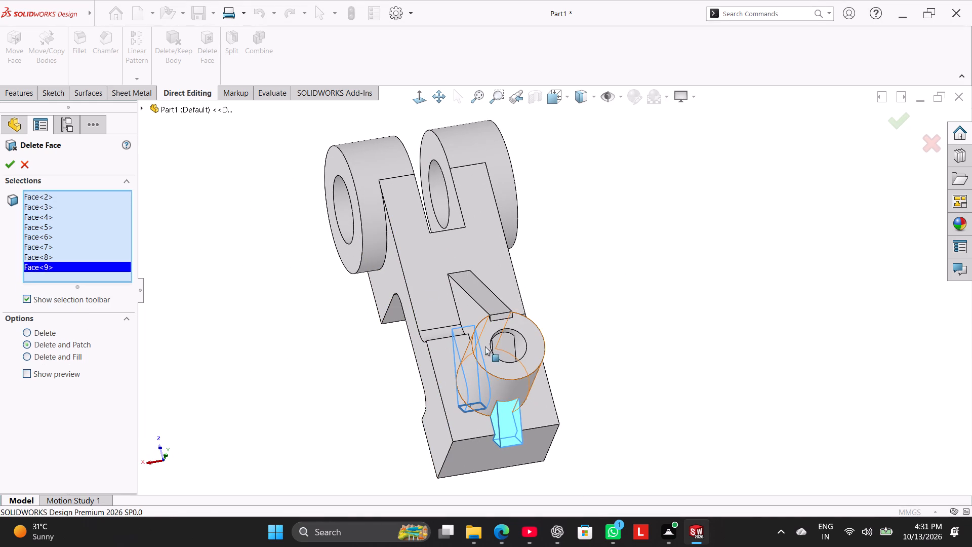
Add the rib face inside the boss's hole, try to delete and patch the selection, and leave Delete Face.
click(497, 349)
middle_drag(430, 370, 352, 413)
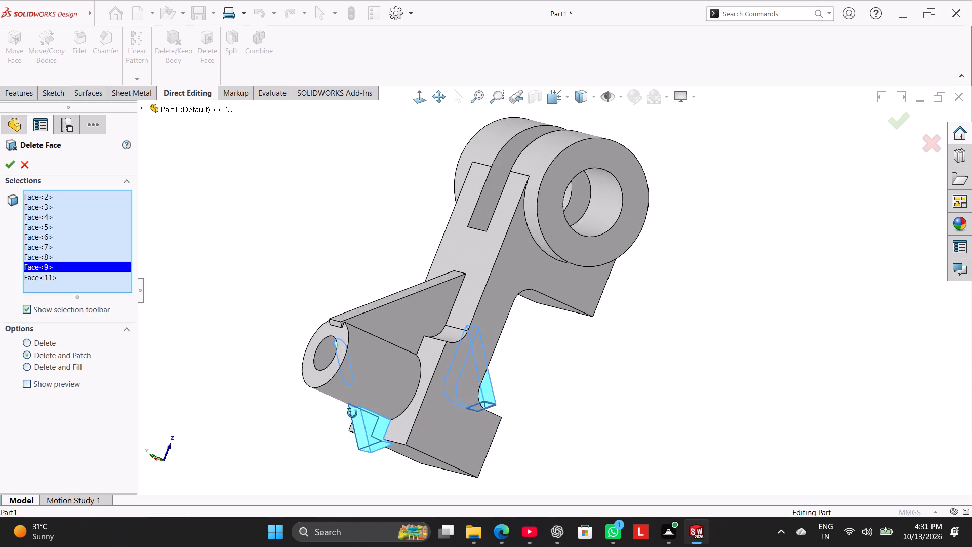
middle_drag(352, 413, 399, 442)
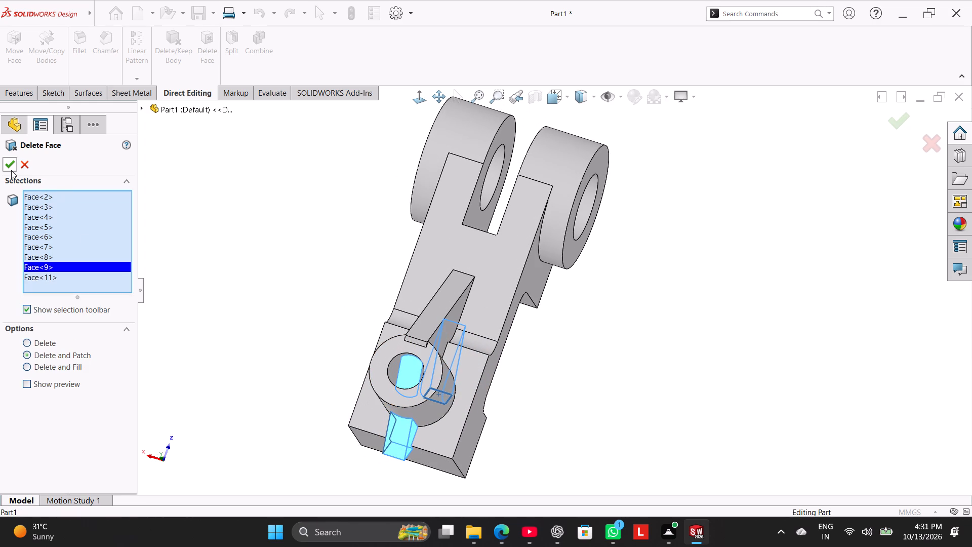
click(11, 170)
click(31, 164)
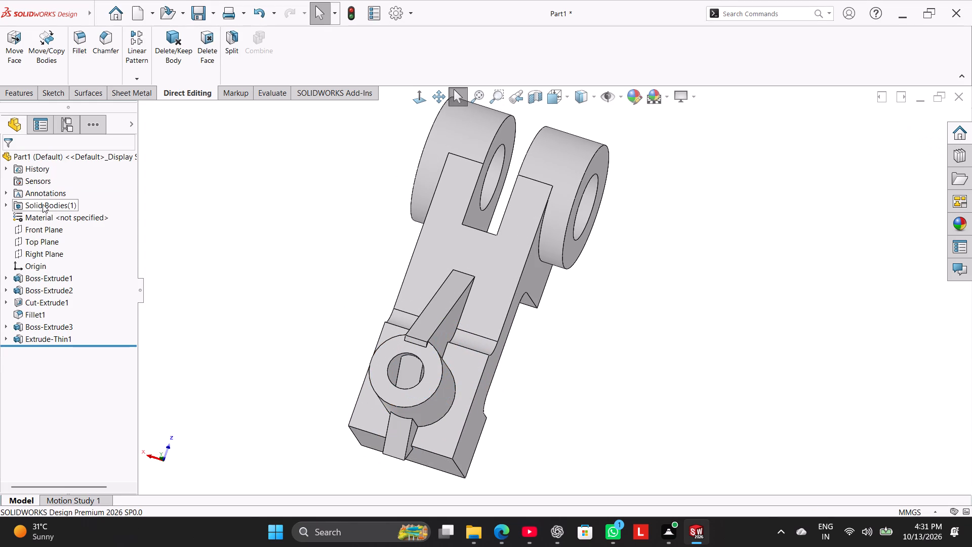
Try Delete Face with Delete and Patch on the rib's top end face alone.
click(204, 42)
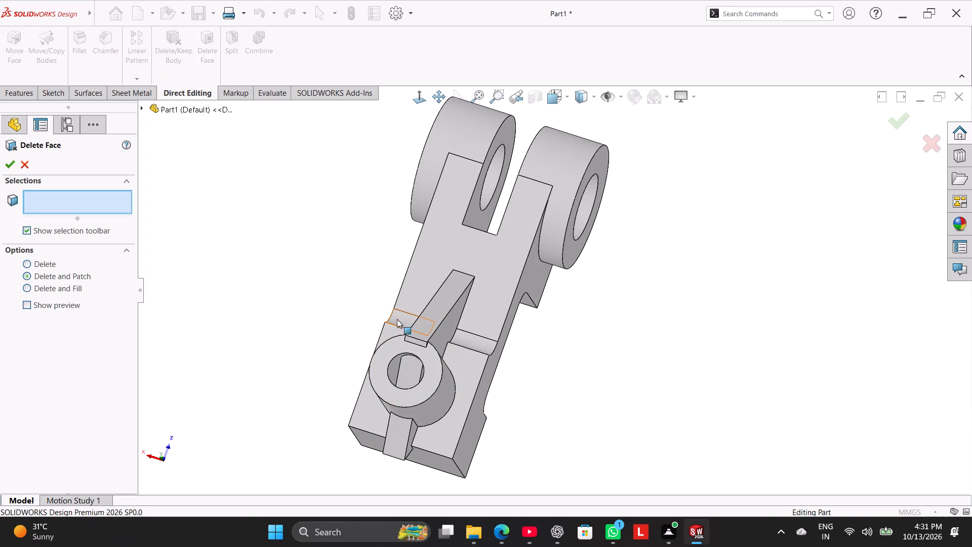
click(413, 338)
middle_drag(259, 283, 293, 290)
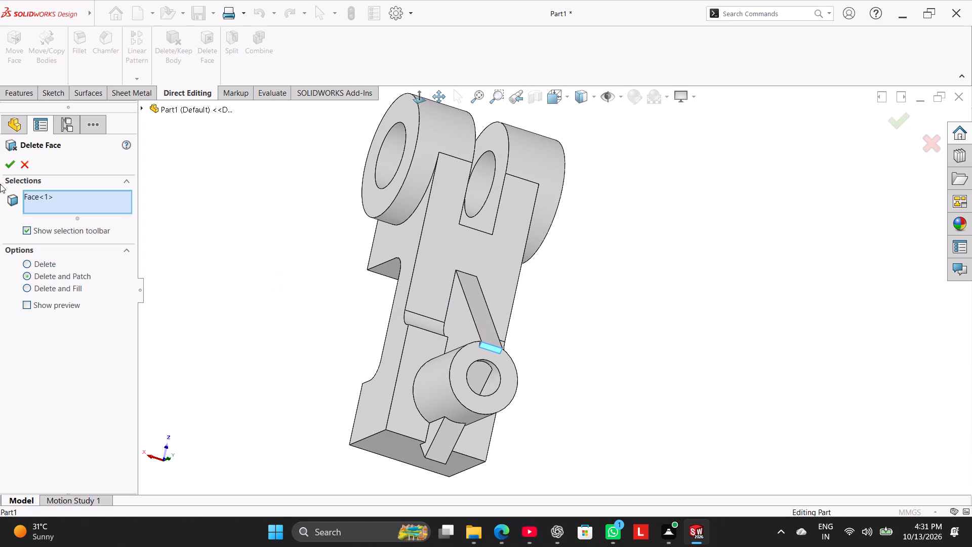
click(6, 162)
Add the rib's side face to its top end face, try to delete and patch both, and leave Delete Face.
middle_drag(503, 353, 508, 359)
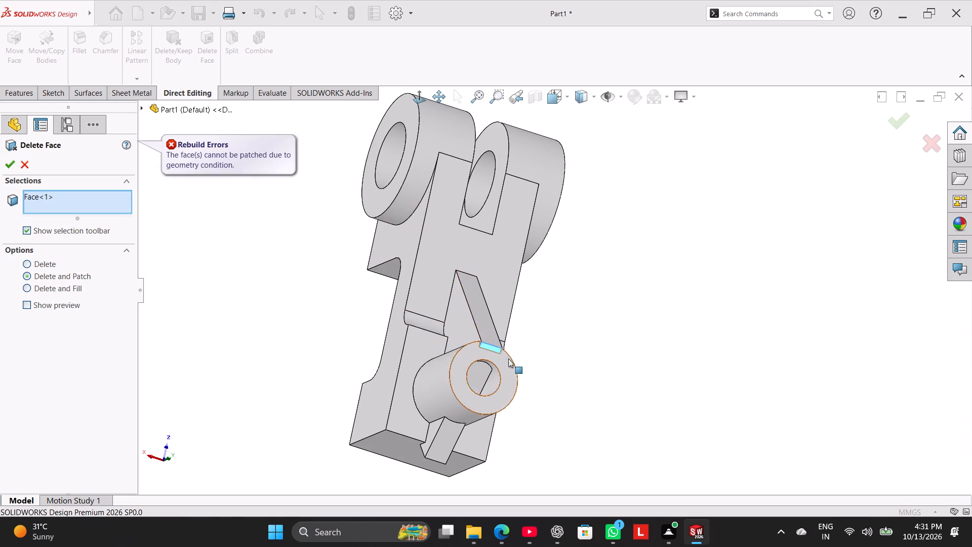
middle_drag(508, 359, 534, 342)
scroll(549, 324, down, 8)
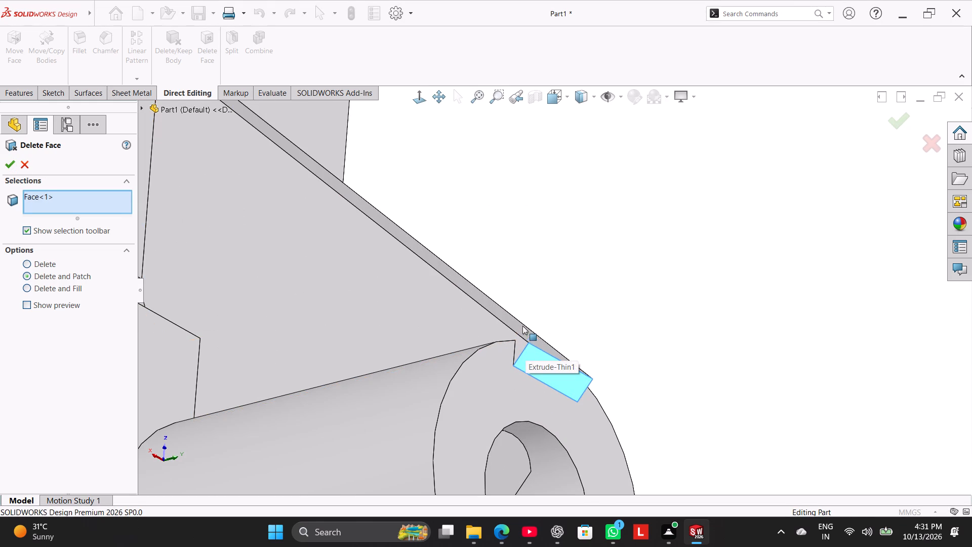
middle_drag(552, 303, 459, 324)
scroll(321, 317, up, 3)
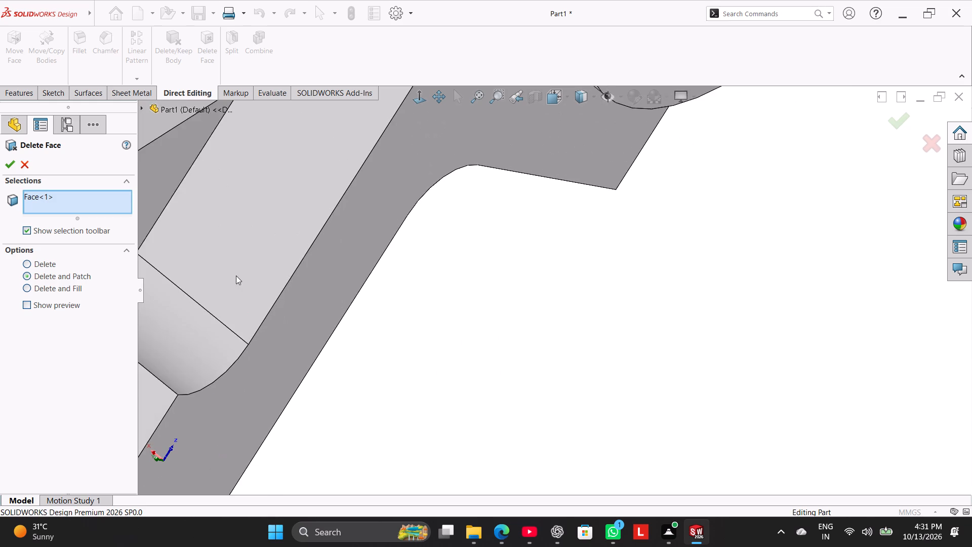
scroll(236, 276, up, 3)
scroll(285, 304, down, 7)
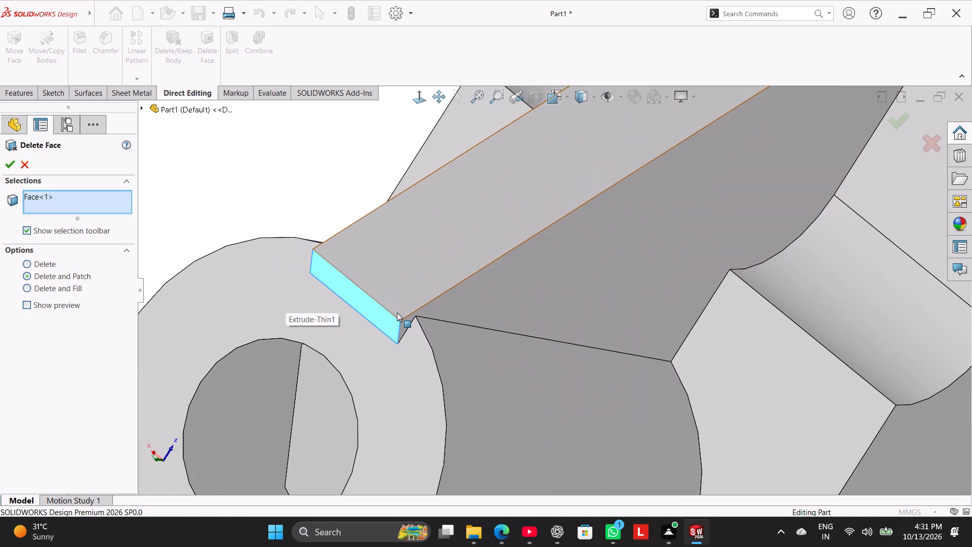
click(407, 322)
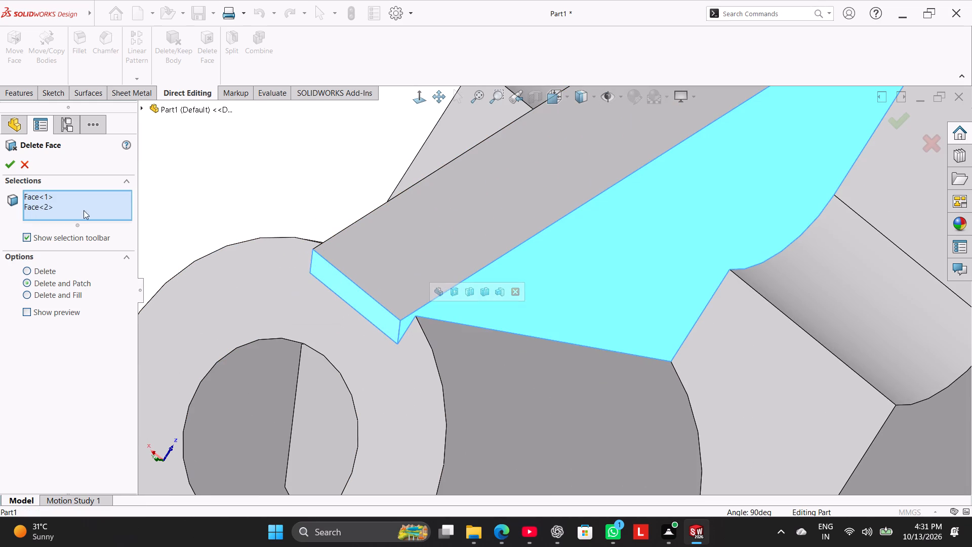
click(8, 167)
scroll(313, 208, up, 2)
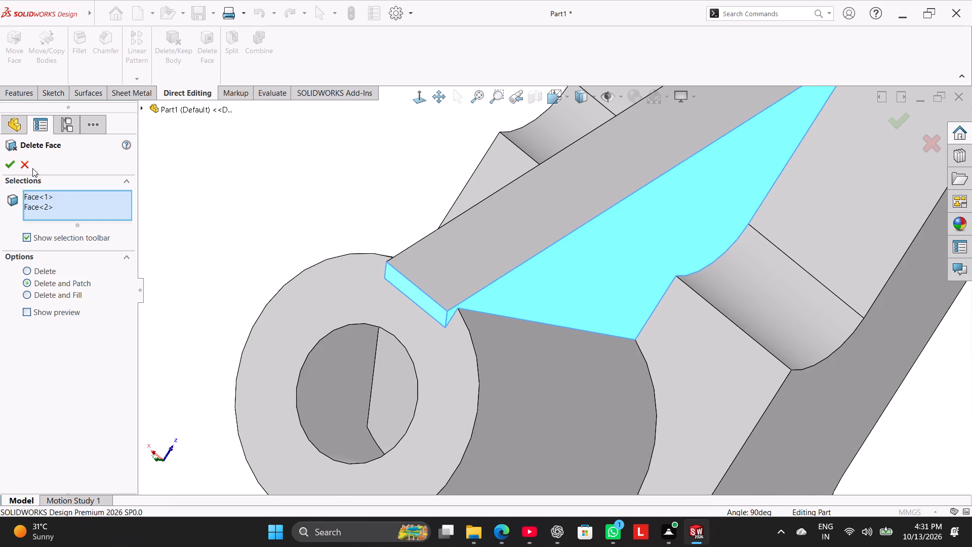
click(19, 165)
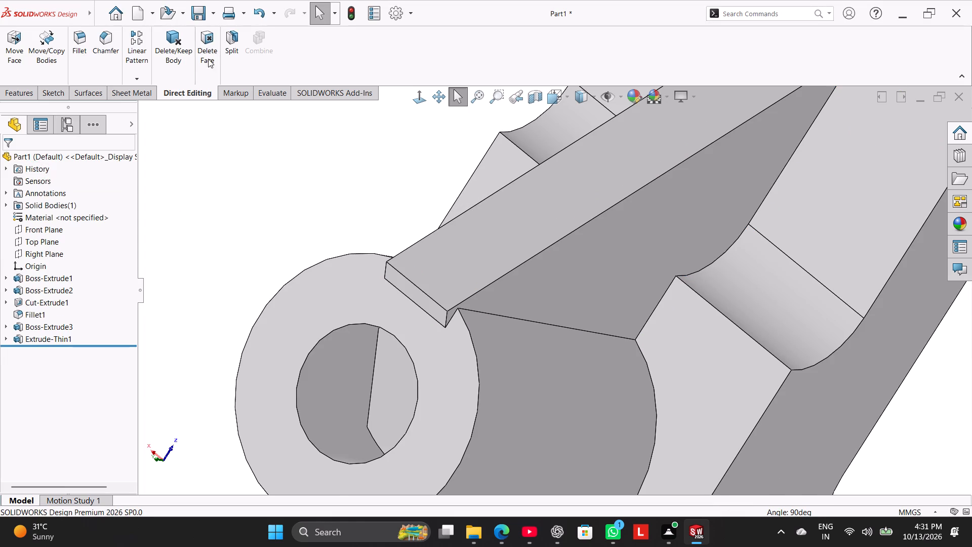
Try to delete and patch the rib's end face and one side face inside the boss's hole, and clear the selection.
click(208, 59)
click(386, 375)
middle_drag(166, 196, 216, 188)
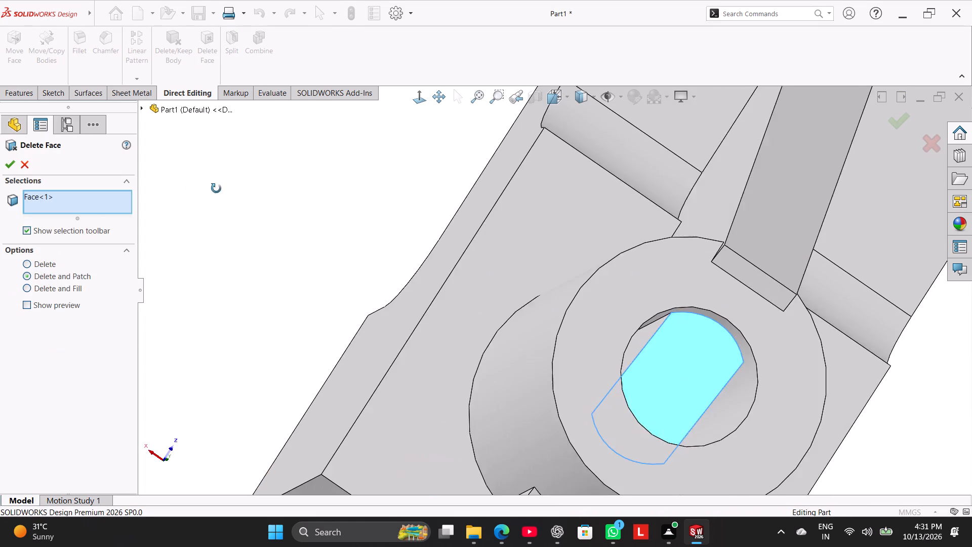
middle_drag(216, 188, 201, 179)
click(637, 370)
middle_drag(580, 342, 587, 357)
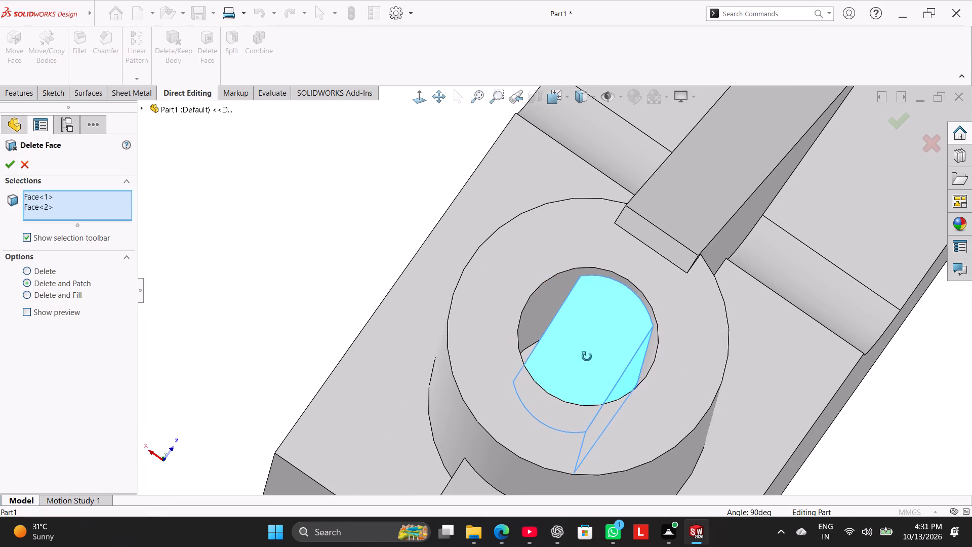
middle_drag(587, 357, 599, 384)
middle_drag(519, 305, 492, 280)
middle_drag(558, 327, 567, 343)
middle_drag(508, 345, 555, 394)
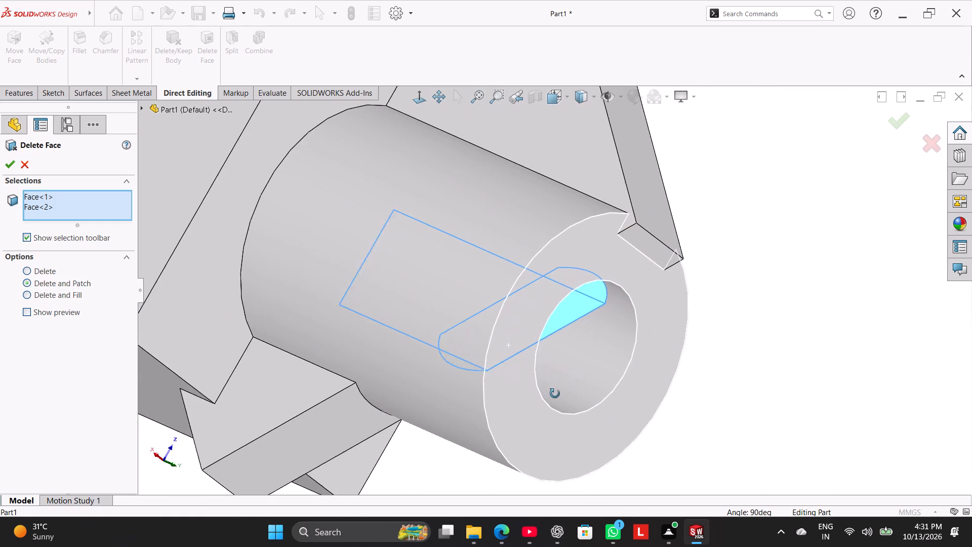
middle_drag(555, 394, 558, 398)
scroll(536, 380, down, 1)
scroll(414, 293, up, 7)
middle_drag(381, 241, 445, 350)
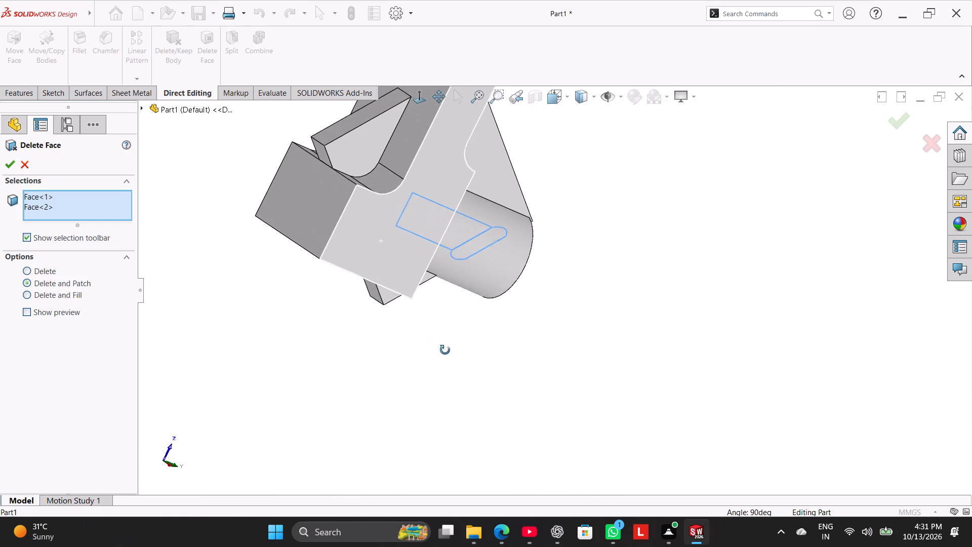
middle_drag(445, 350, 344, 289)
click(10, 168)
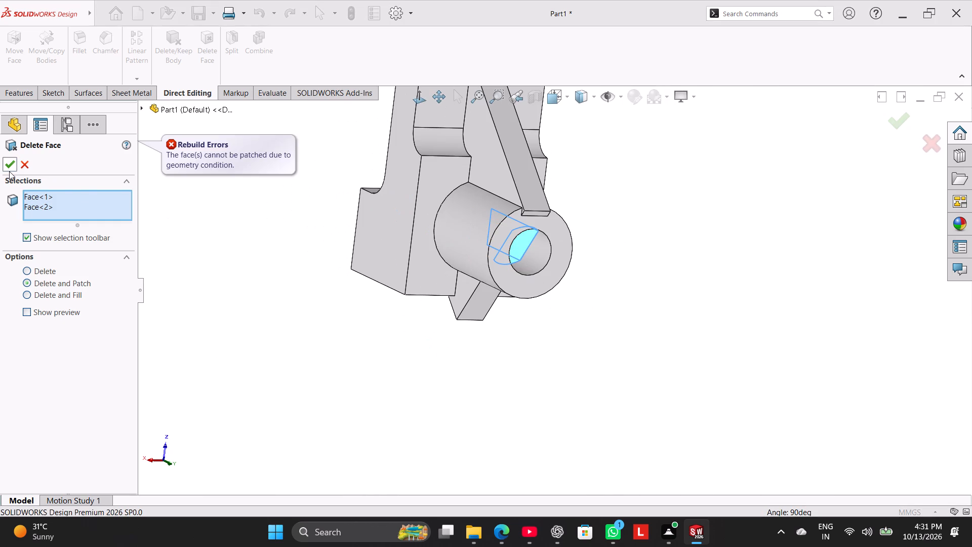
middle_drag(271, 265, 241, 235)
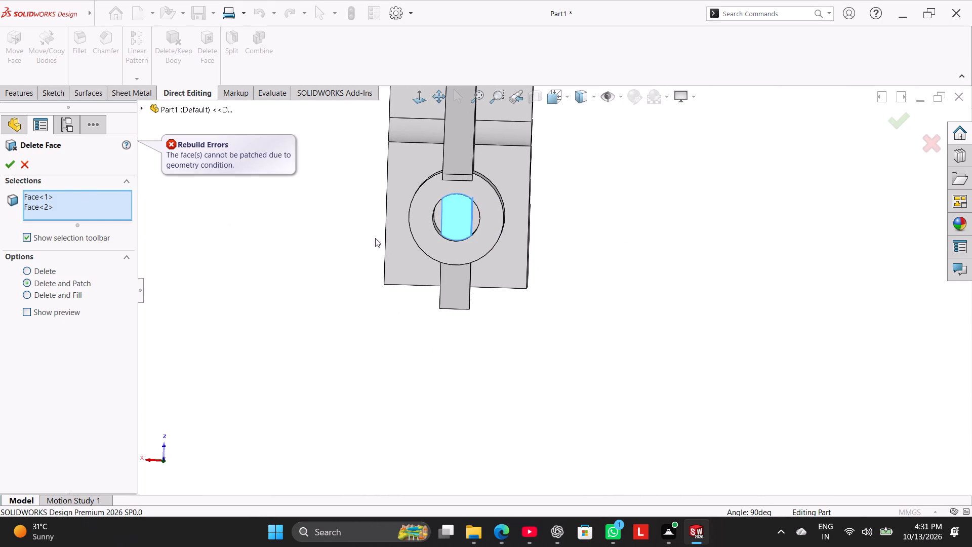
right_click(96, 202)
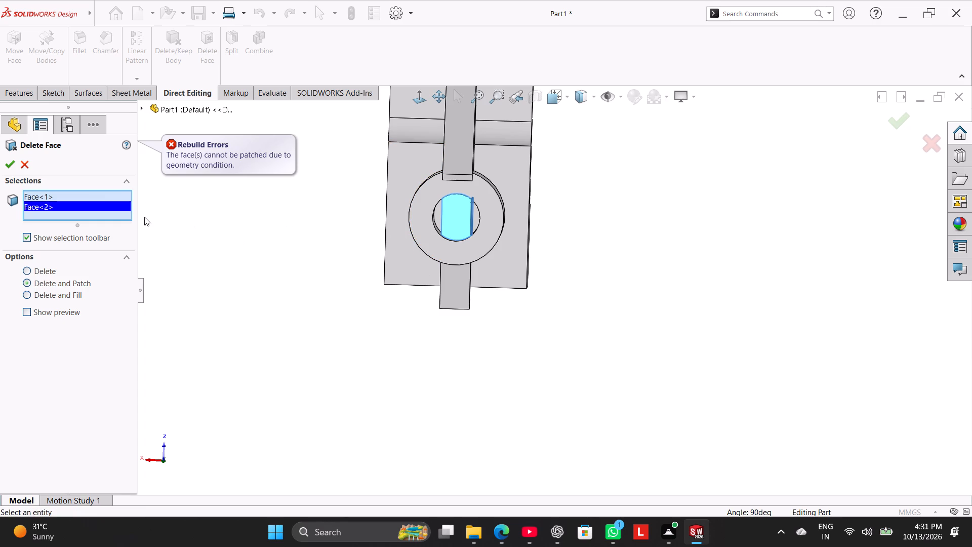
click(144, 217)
Delete and patch the four faces of the rib's excess stub projecting below the boss on the arm's front face.
click(452, 282)
middle_drag(297, 307, 284, 184)
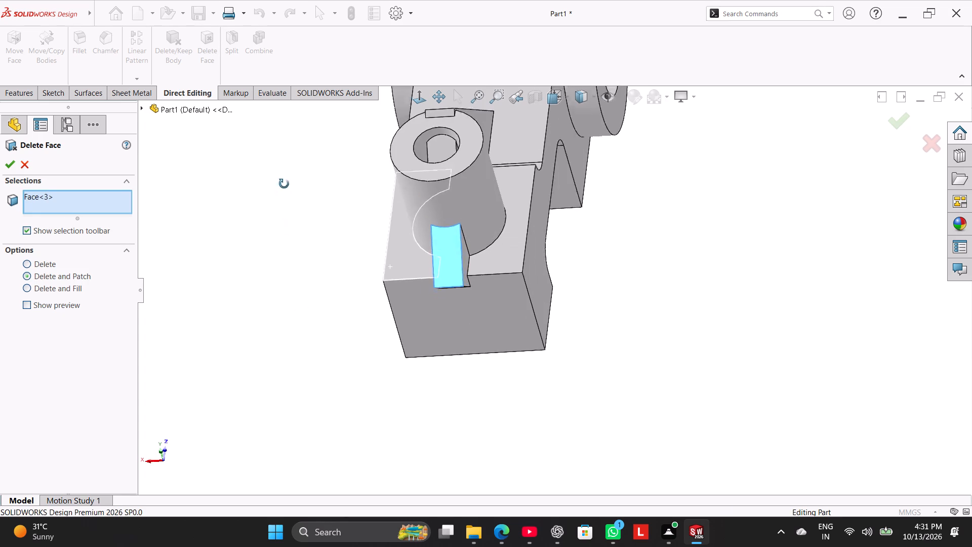
middle_drag(284, 184, 282, 171)
scroll(316, 251, up, 1)
middle_drag(379, 258, 288, 268)
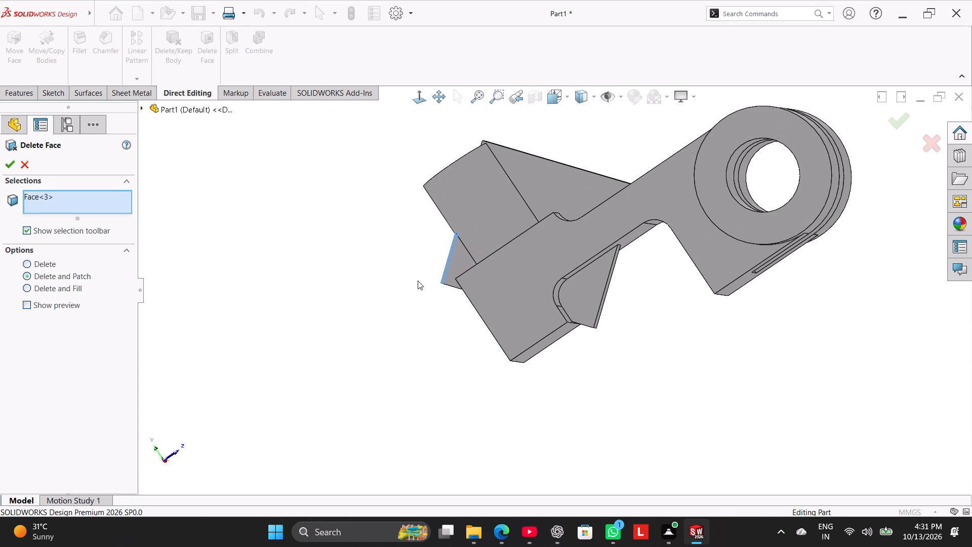
click(464, 254)
middle_drag(332, 271, 455, 324)
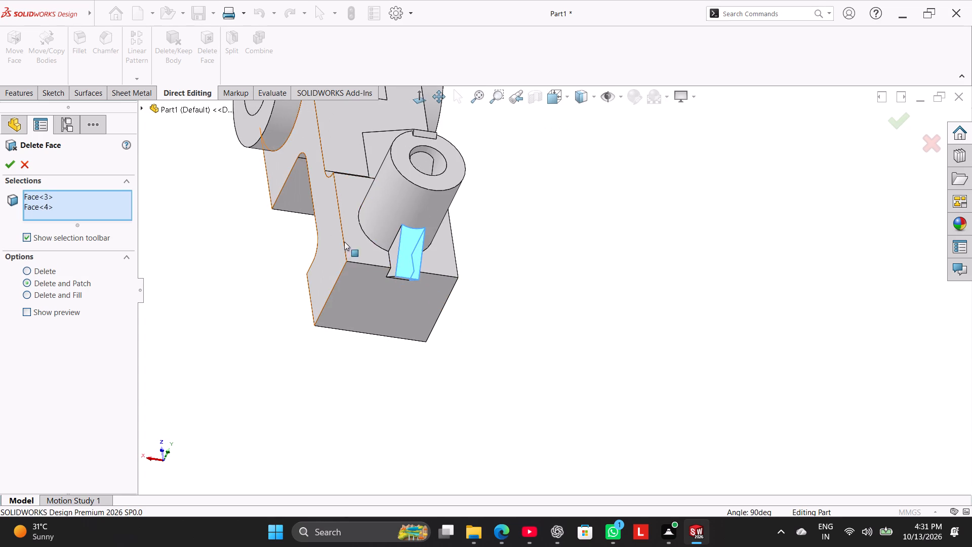
click(391, 253)
middle_drag(379, 288, 377, 190)
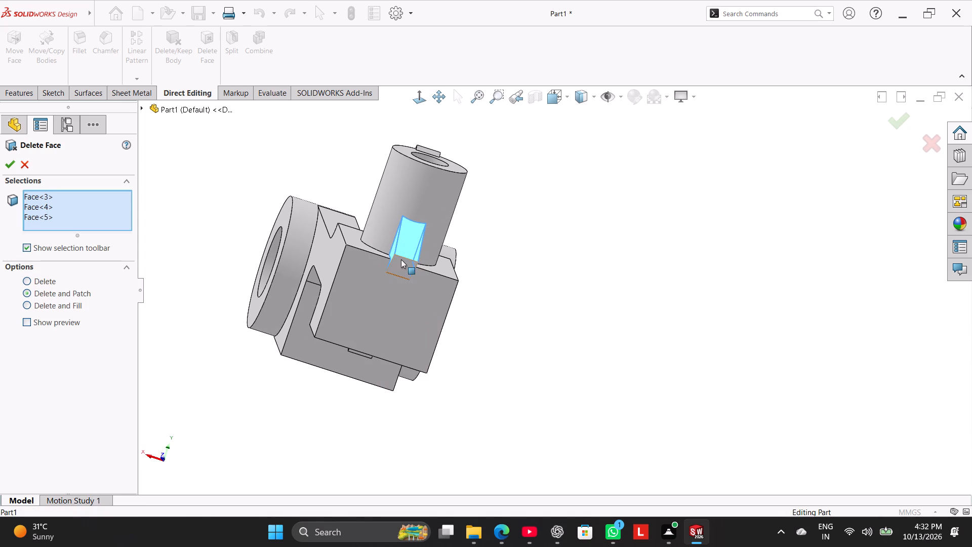
click(401, 259)
click(6, 167)
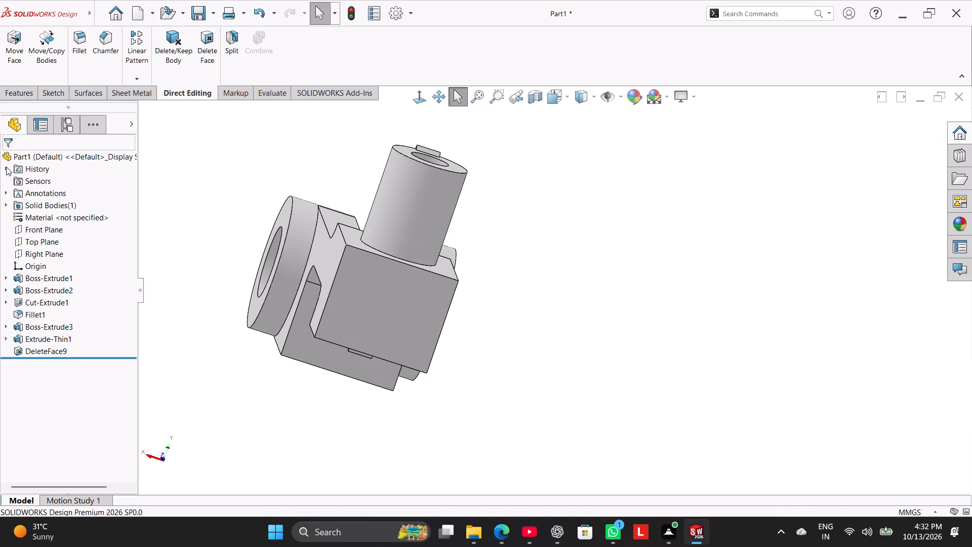
Delete and patch the rib's end face and both side faces inside the boss's hole, leaving the boss's annular face out of the selection.
drag(220, 186, 249, 208)
middle_drag(247, 192, 226, 288)
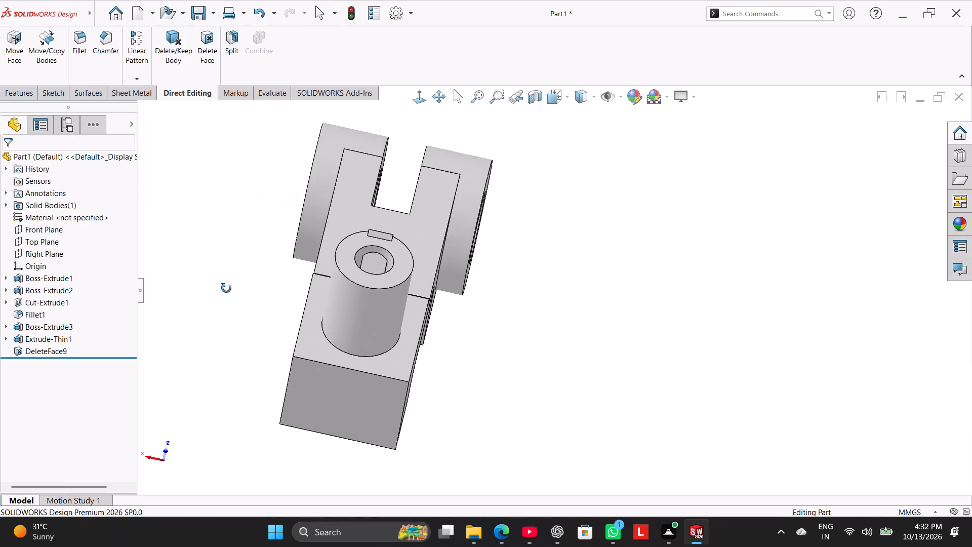
middle_drag(226, 288, 224, 312)
click(355, 303)
middle_drag(279, 275, 294, 331)
scroll(365, 338, down, 1)
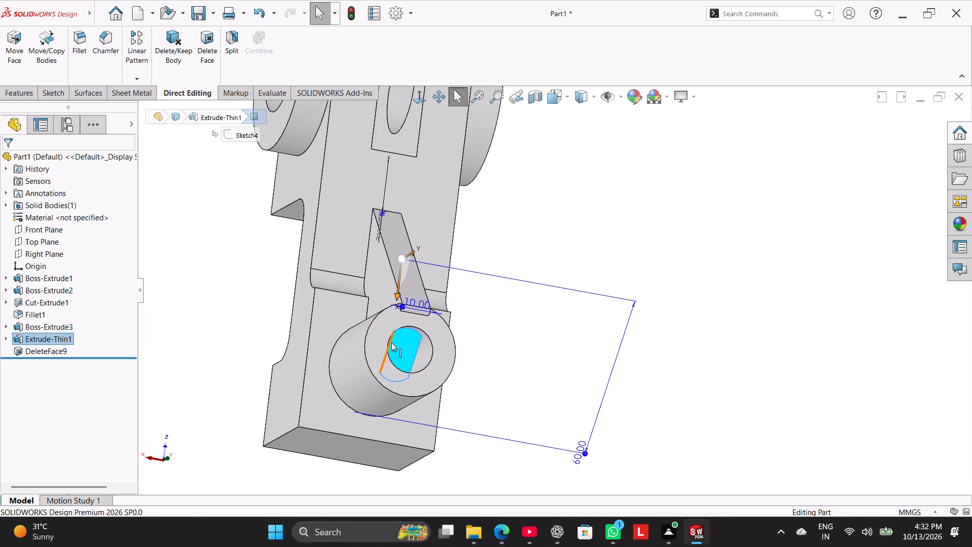
click(391, 342)
middle_drag(398, 344, 378, 339)
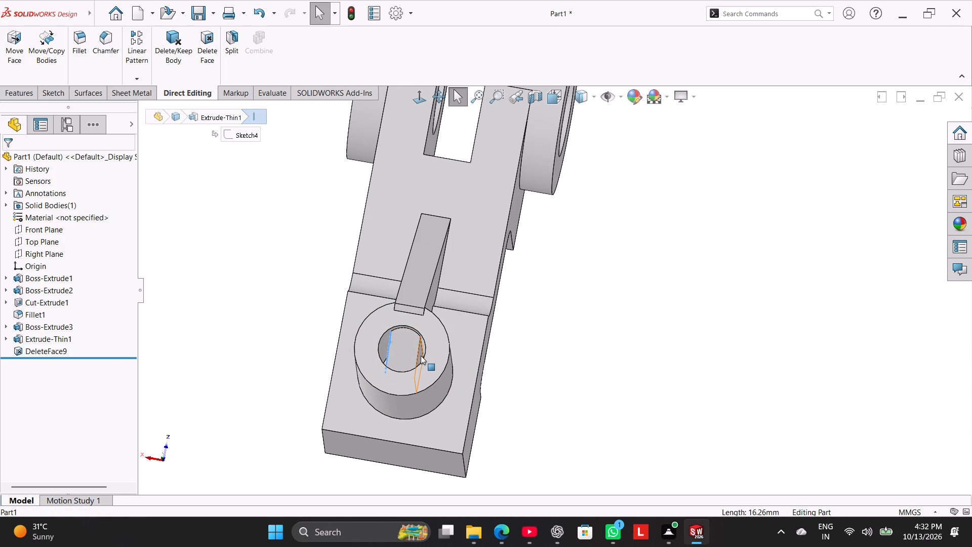
click(422, 356)
middle_drag(354, 338, 362, 357)
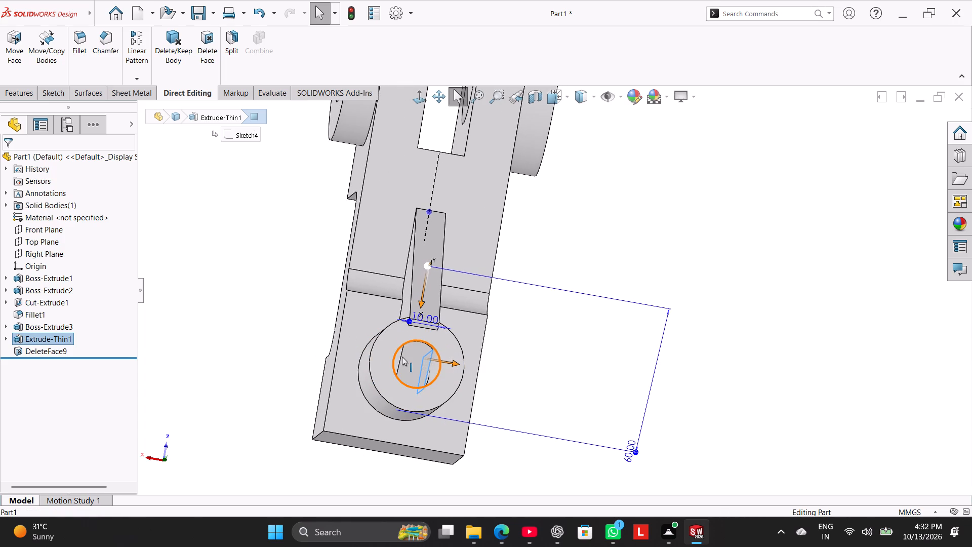
click(398, 358)
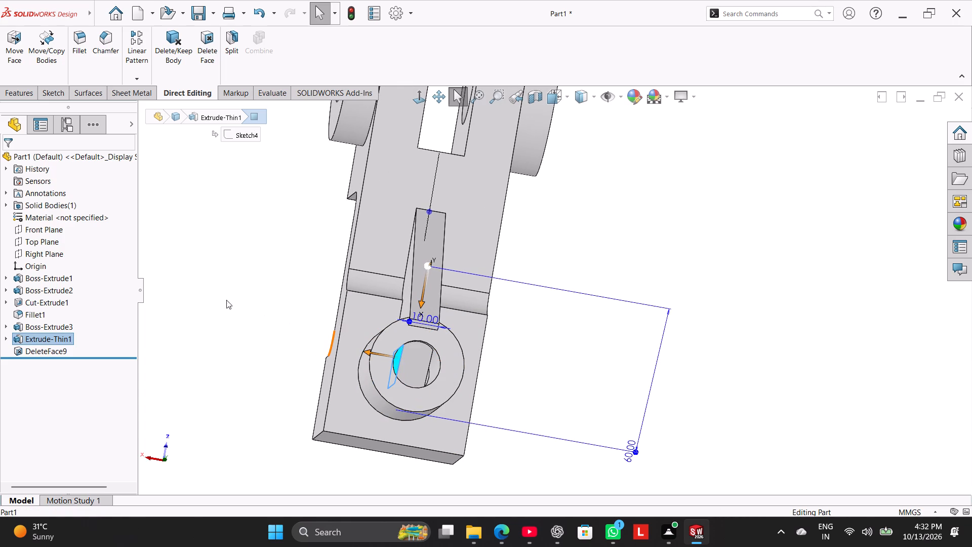
click(200, 49)
click(411, 360)
middle_drag(407, 355, 367, 332)
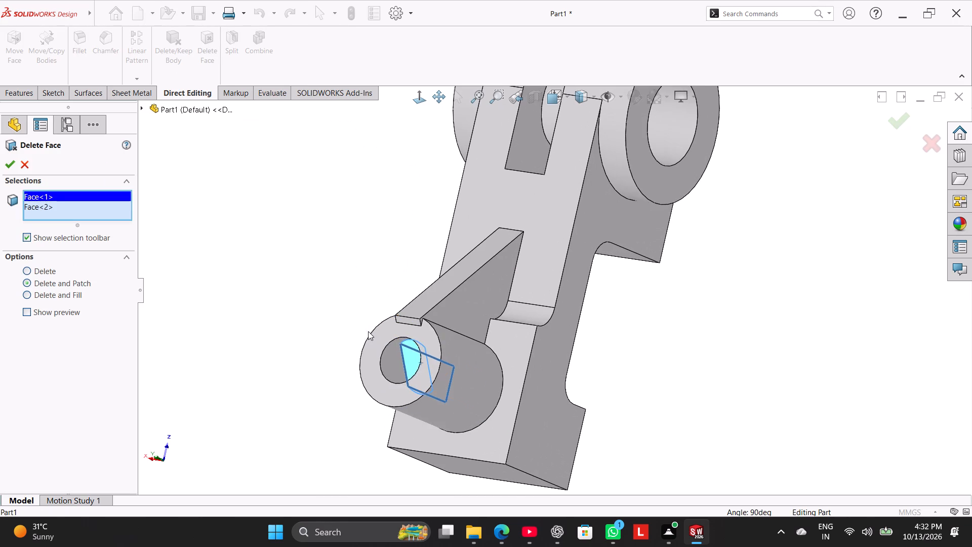
click(425, 361)
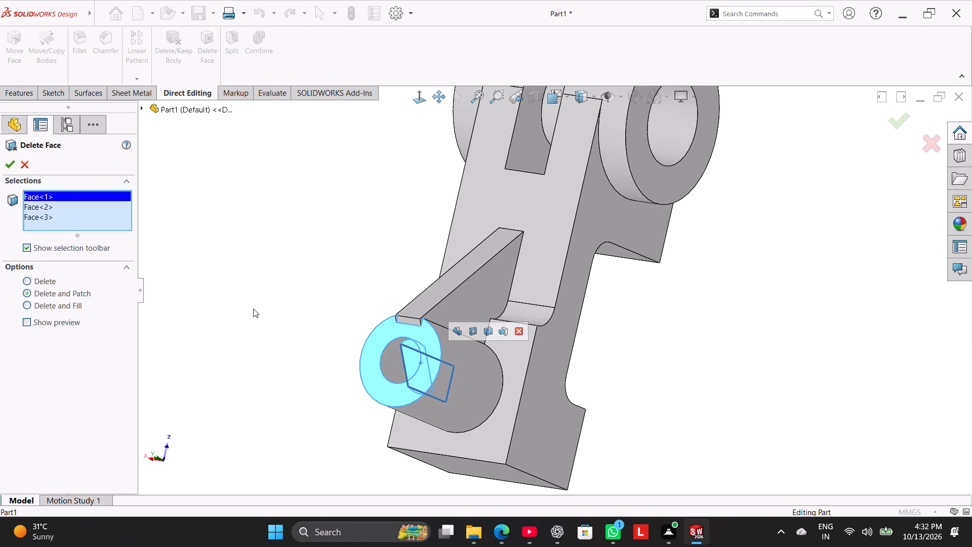
middle_drag(260, 314, 286, 334)
right_click(58, 213)
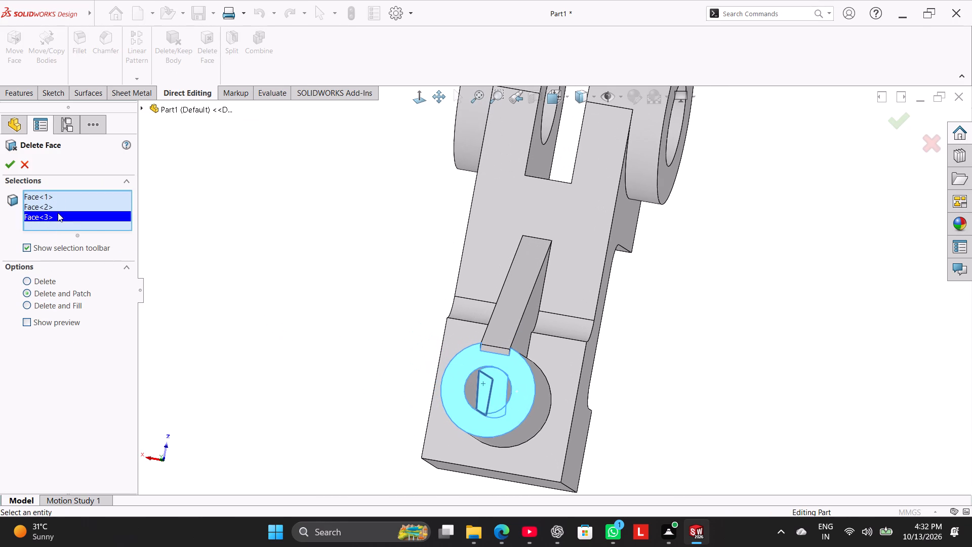
click(109, 232)
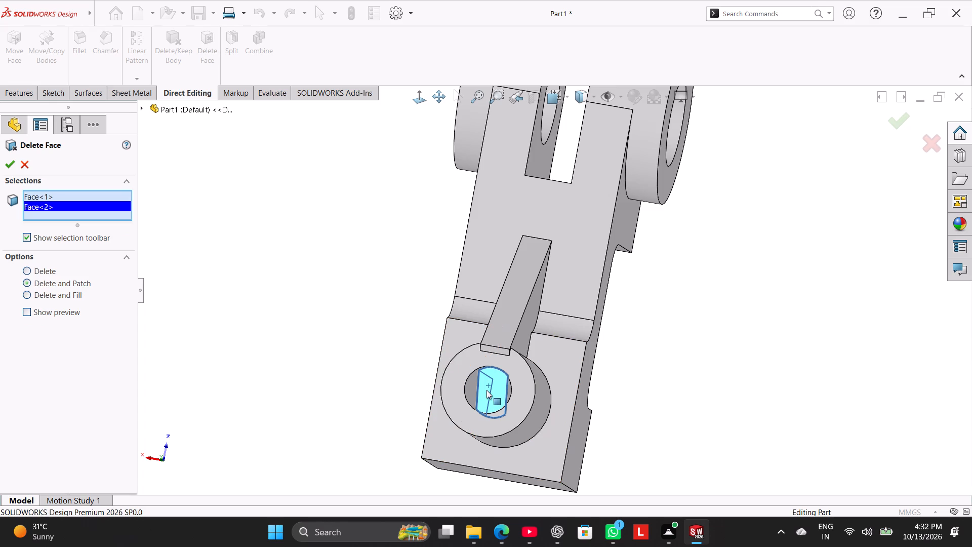
middle_drag(488, 389, 488, 396)
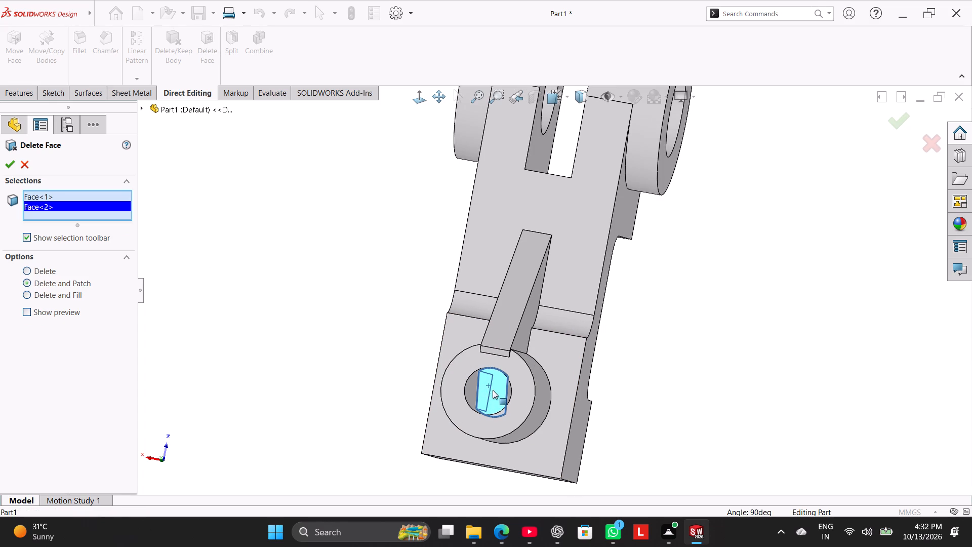
click(507, 393)
middle_drag(322, 349, 331, 288)
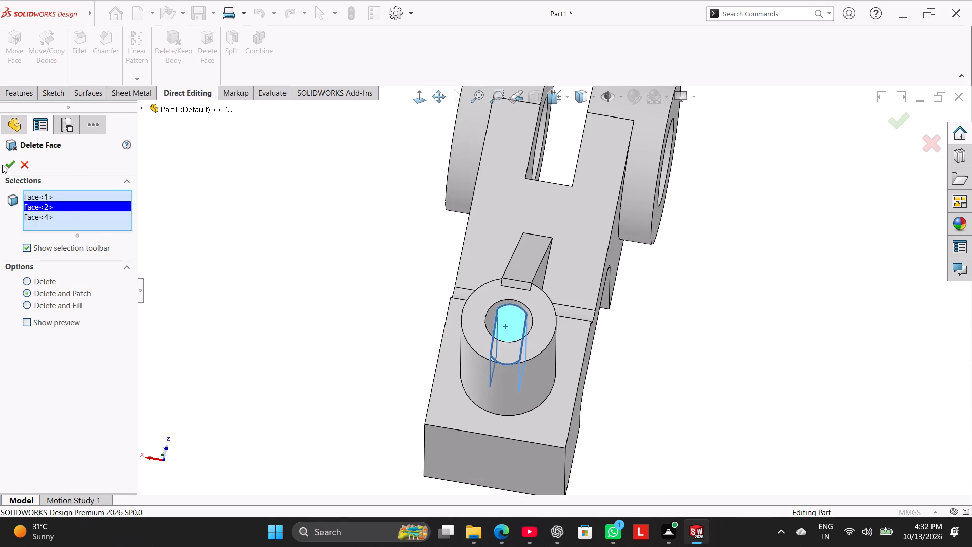
click(7, 165)
Delete and patch the four faces of the rib's wedge-shaped excess in the arm's recess on the side opposite the boss.
middle_drag(283, 356, 291, 419)
scroll(292, 411, up, 1)
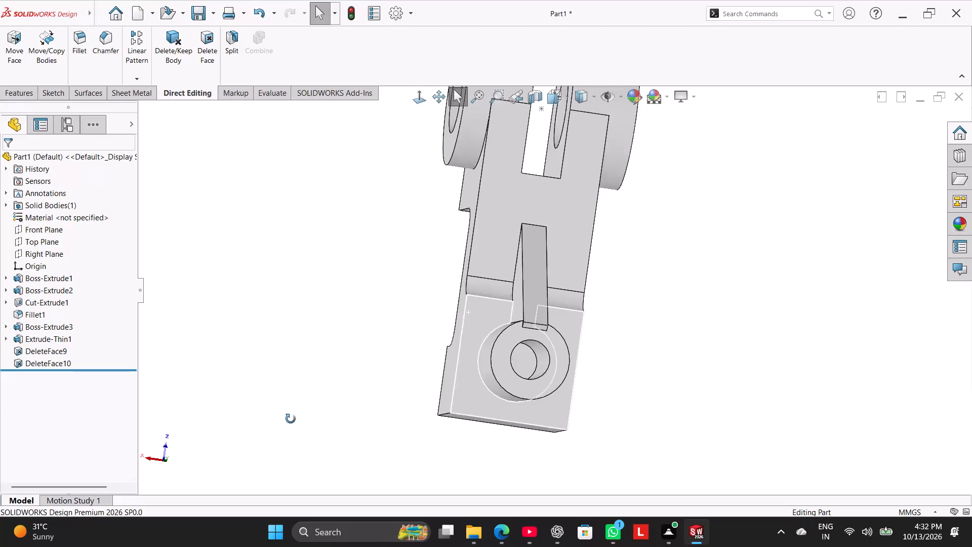
middle_drag(291, 419, 373, 369)
middle_drag(299, 353, 373, 398)
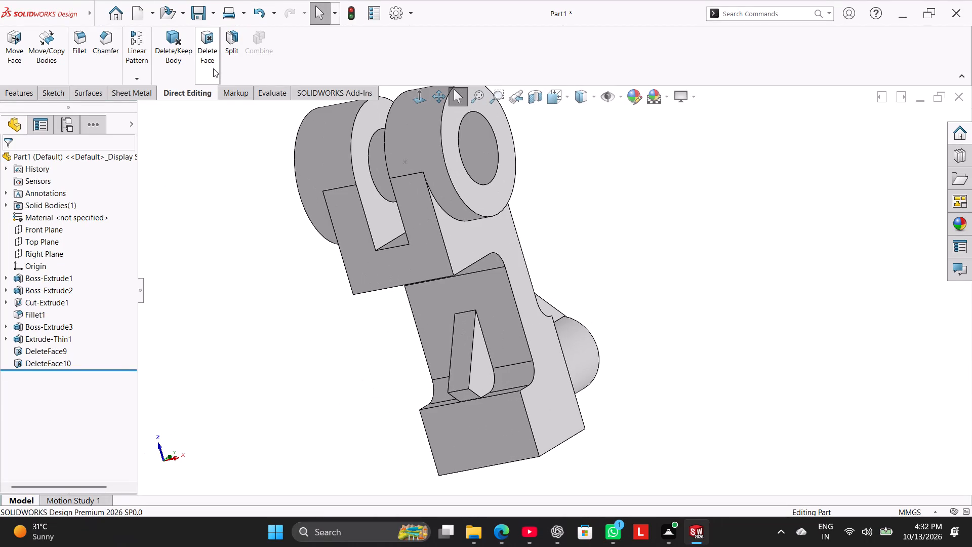
drag(213, 68, 224, 81)
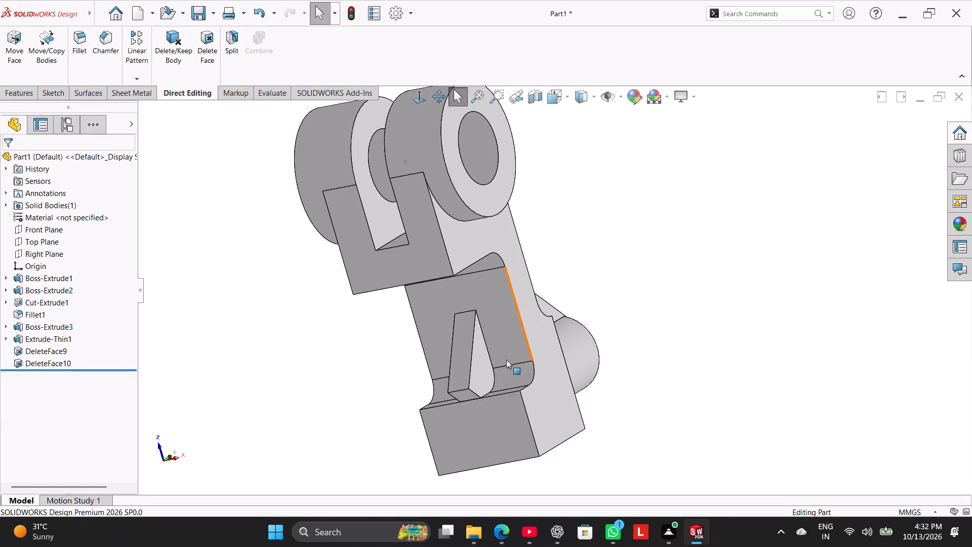
click(489, 360)
middle_drag(437, 357, 494, 397)
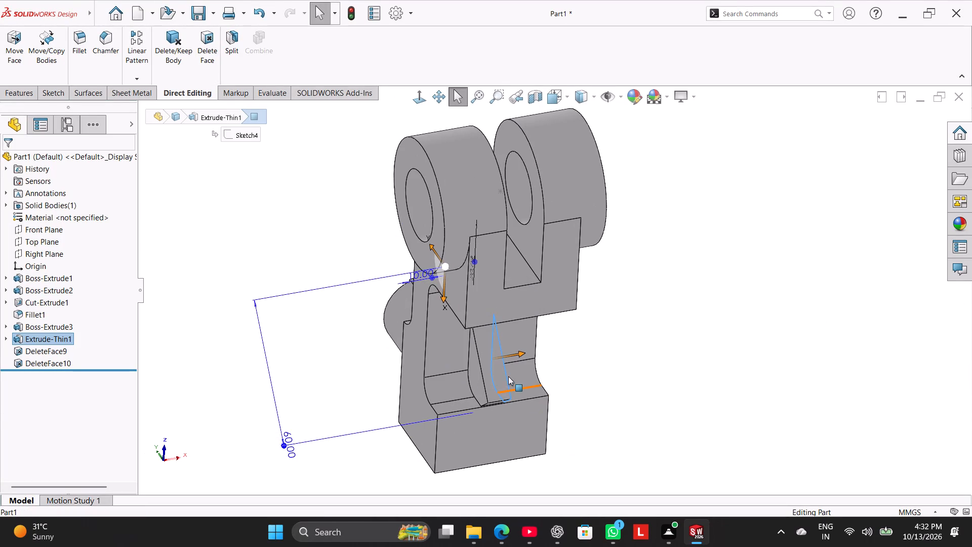
click(500, 373)
click(475, 388)
middle_drag(477, 388, 478, 327)
click(497, 368)
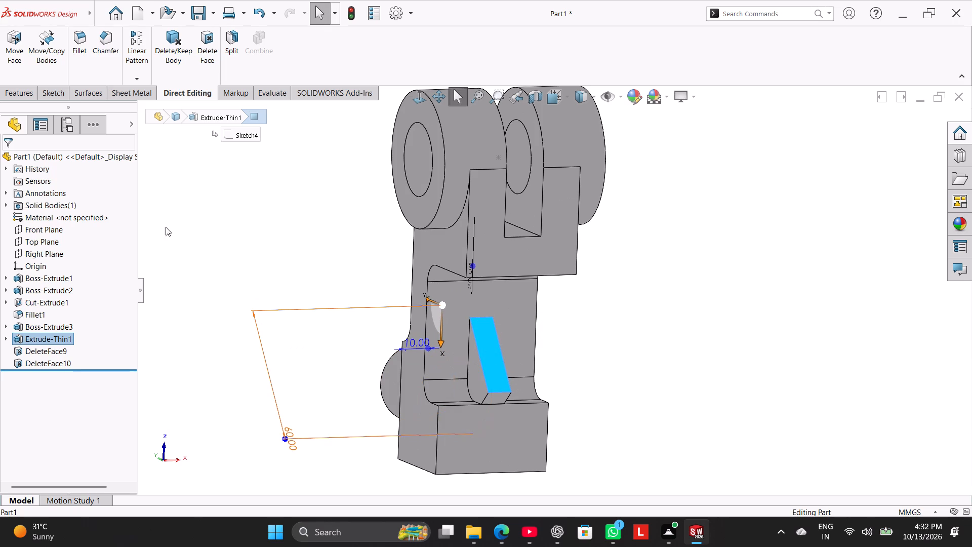
click(199, 63)
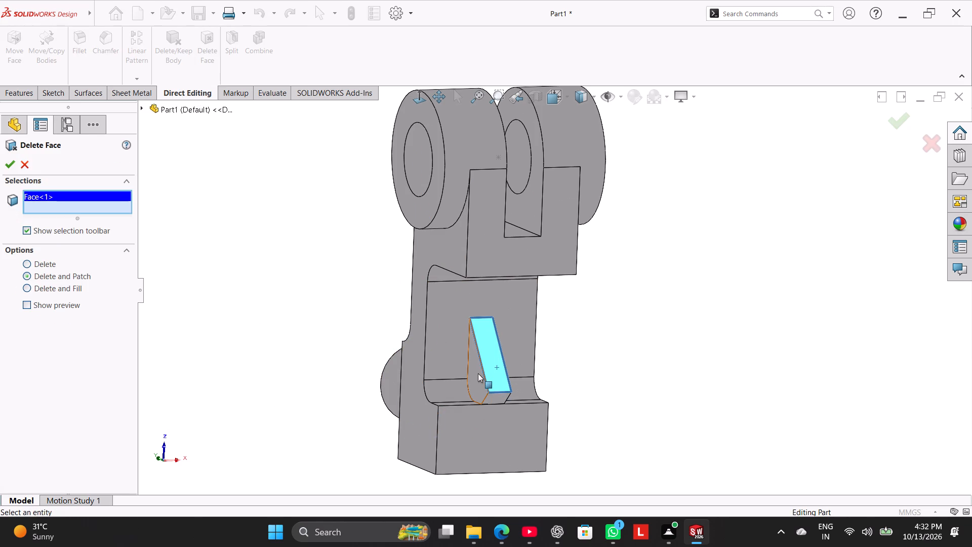
click(478, 373)
click(502, 396)
middle_drag(502, 392, 461, 360)
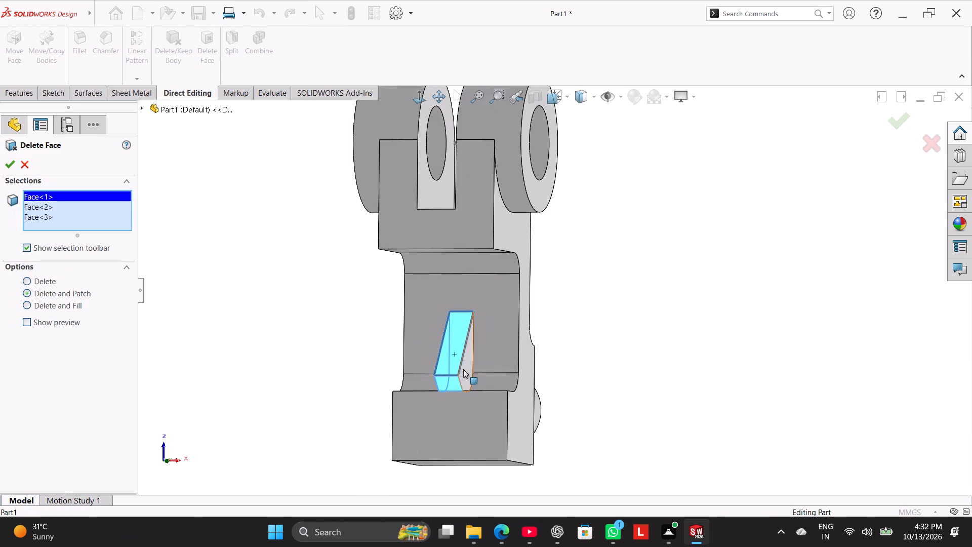
click(465, 374)
click(6, 163)
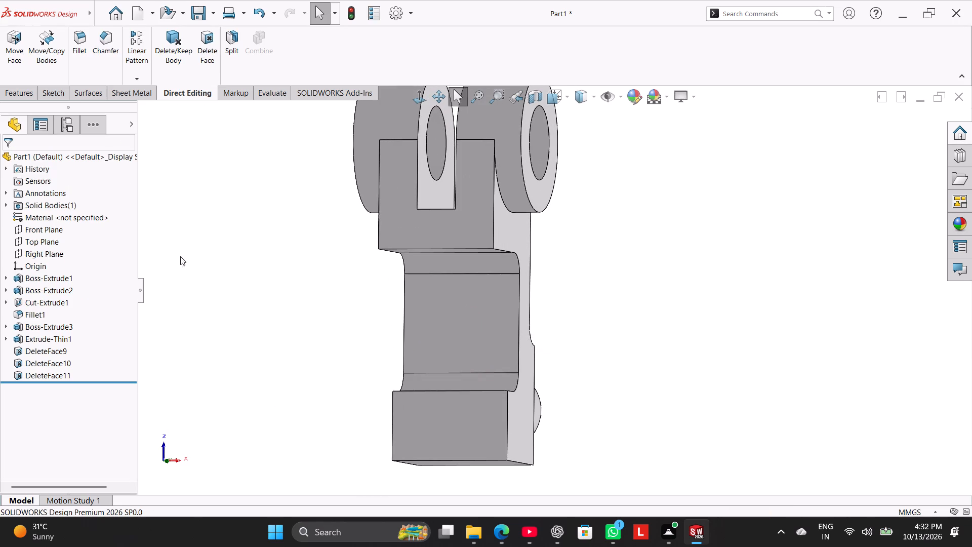
Delete the rib's small end face at the notch in the boss's annular face, using the Delete and Fill option.
click(242, 259)
middle_drag(348, 252, 202, 285)
click(203, 55)
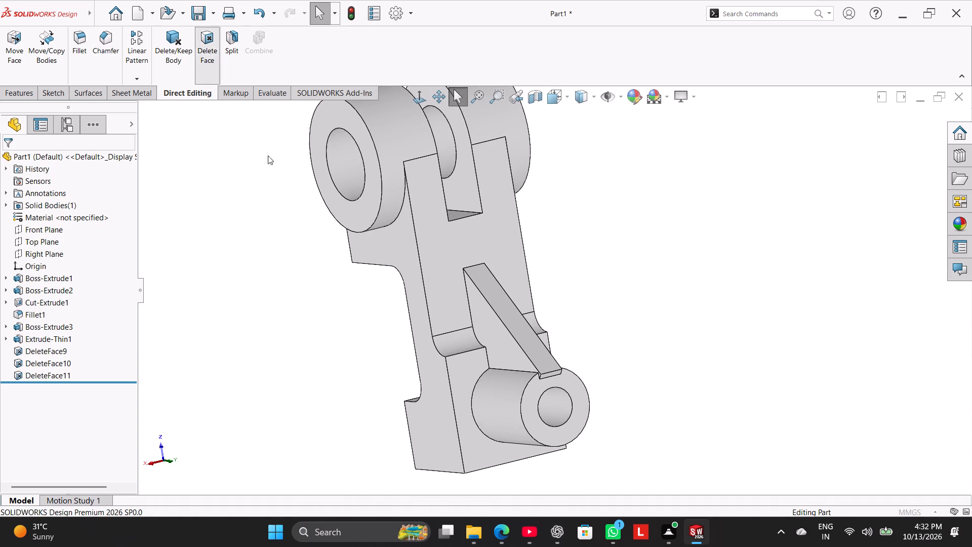
scroll(526, 374, down, 8)
click(608, 289)
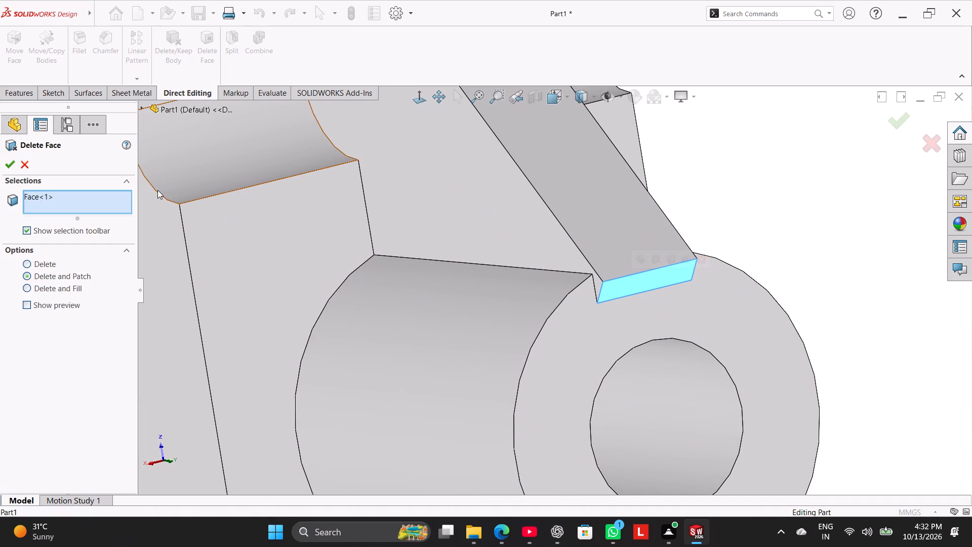
click(10, 168)
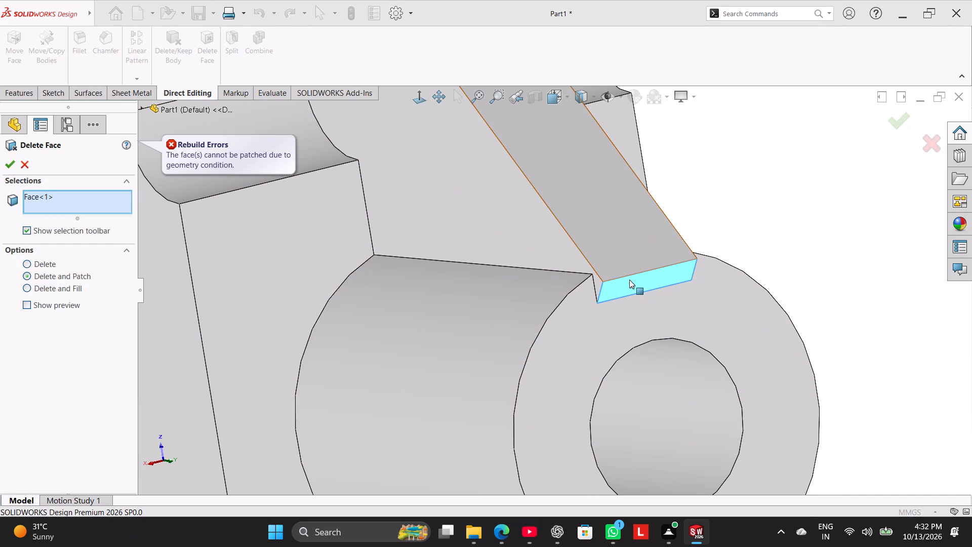
middle_drag(623, 279, 549, 279)
scroll(623, 279, down, 1)
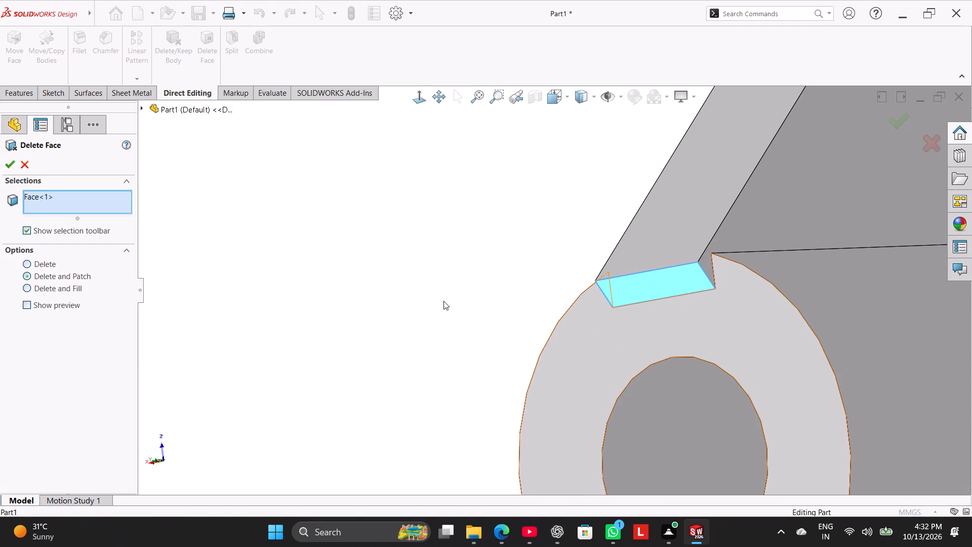
click(31, 287)
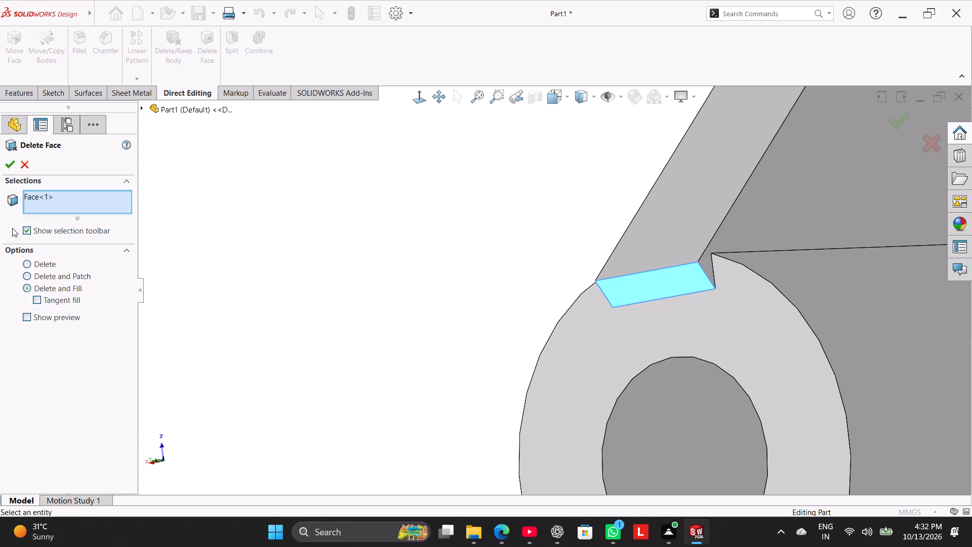
click(8, 169)
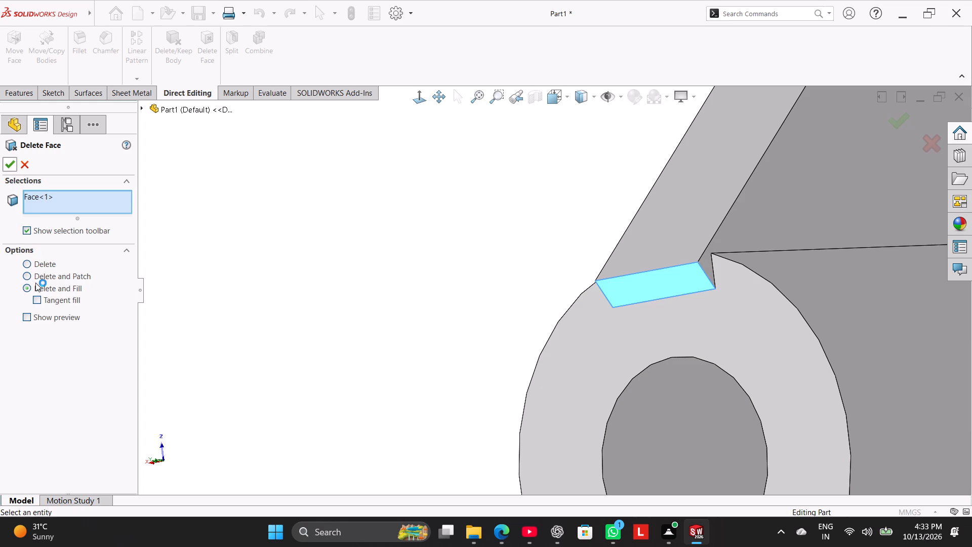
click(35, 279)
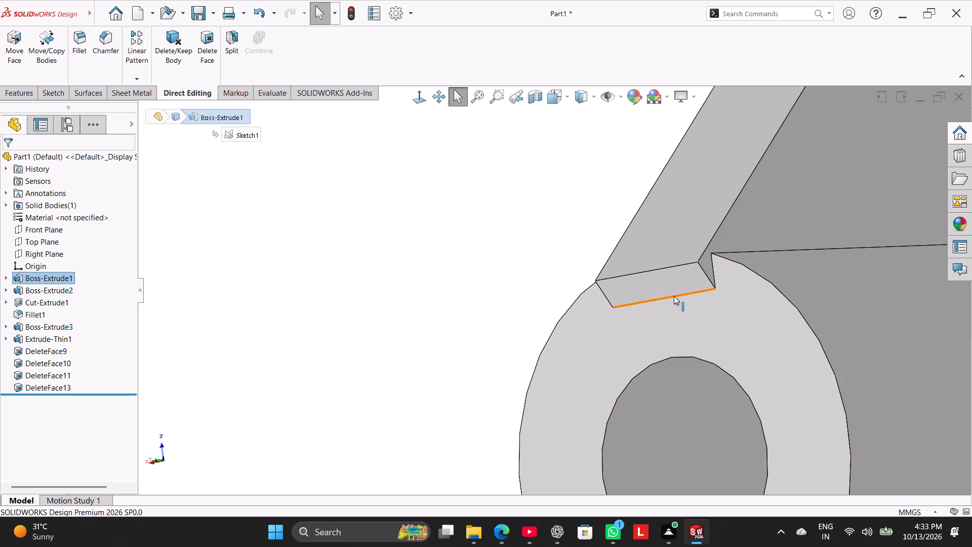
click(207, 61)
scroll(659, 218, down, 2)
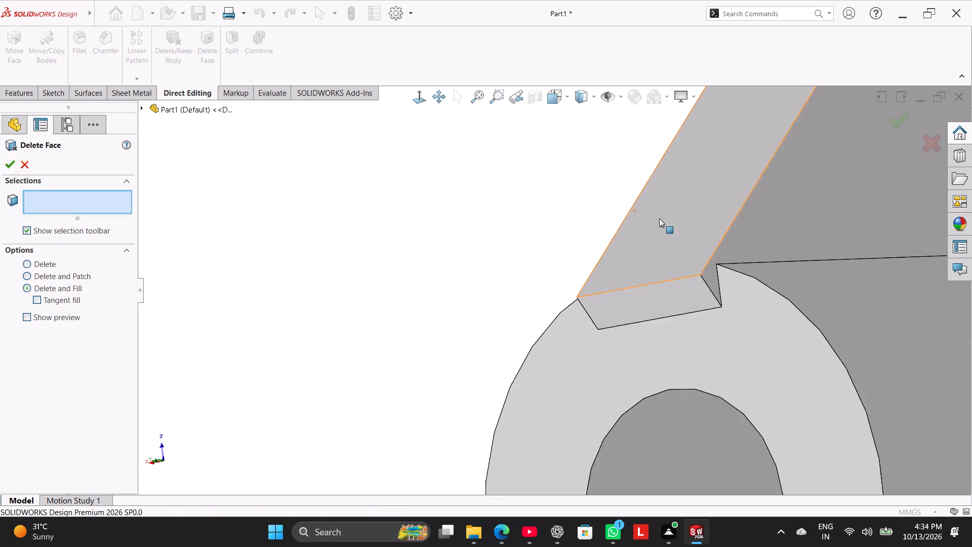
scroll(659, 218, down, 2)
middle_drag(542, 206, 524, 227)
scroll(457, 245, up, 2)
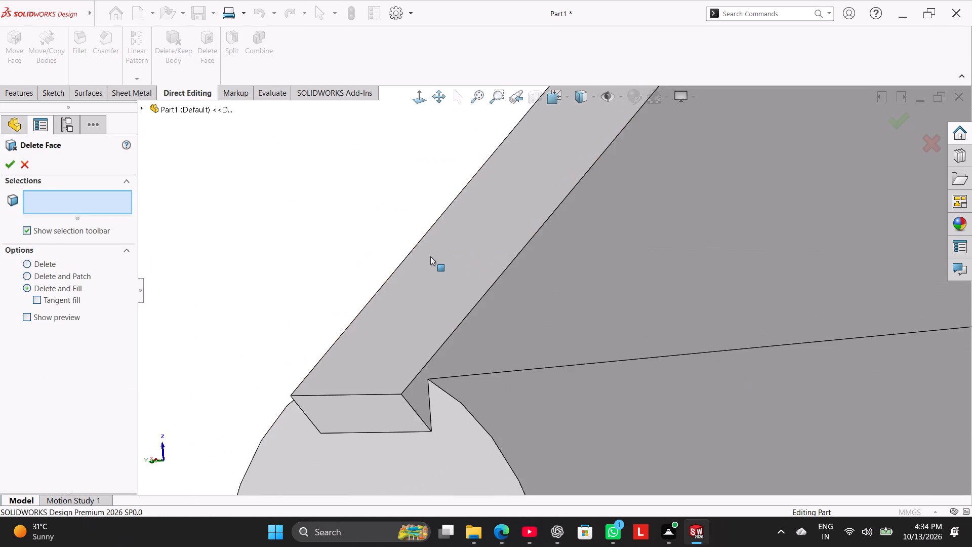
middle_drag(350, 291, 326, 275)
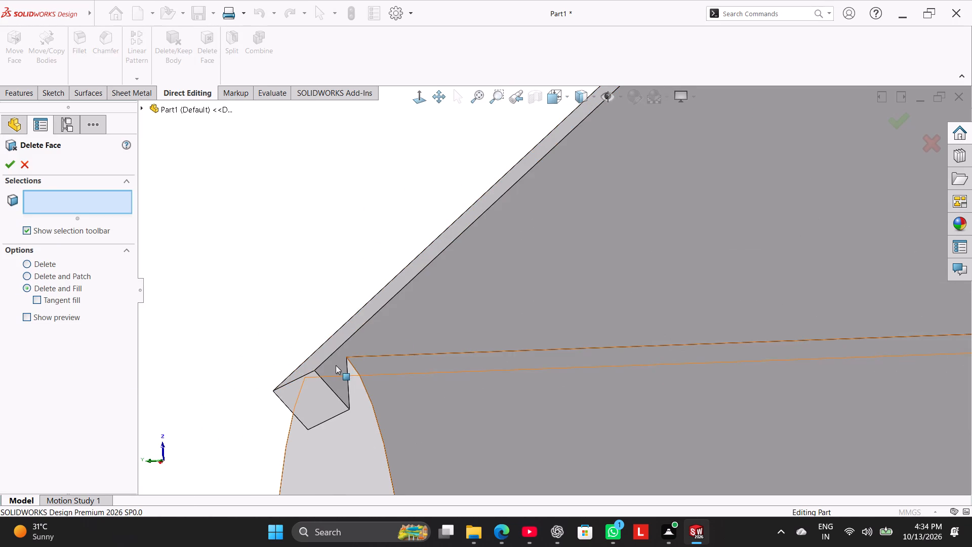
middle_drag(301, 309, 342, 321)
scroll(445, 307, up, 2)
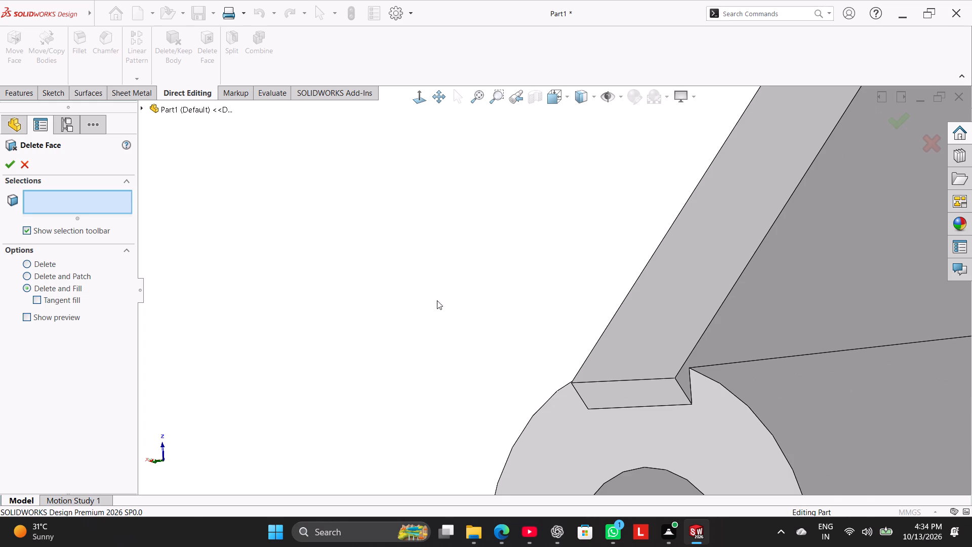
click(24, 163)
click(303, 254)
Examine the notch where the rib's upper end meets the boss's annular face and outer edge.
middle_drag(415, 279, 453, 304)
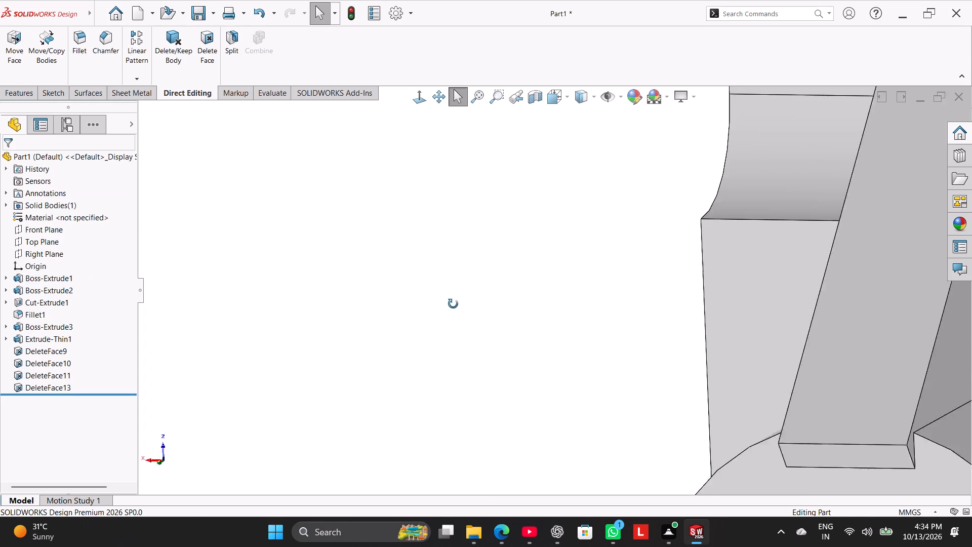
middle_drag(453, 304, 464, 308)
right_drag(477, 305, 574, 245)
scroll(623, 189, down, 2)
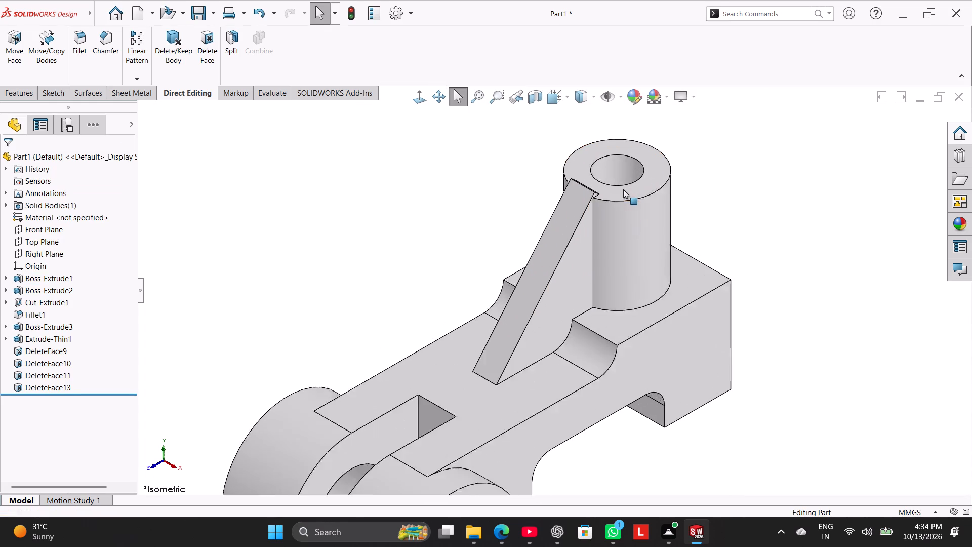
scroll(623, 189, down, 2)
click(754, 164)
scroll(625, 167, down, 2)
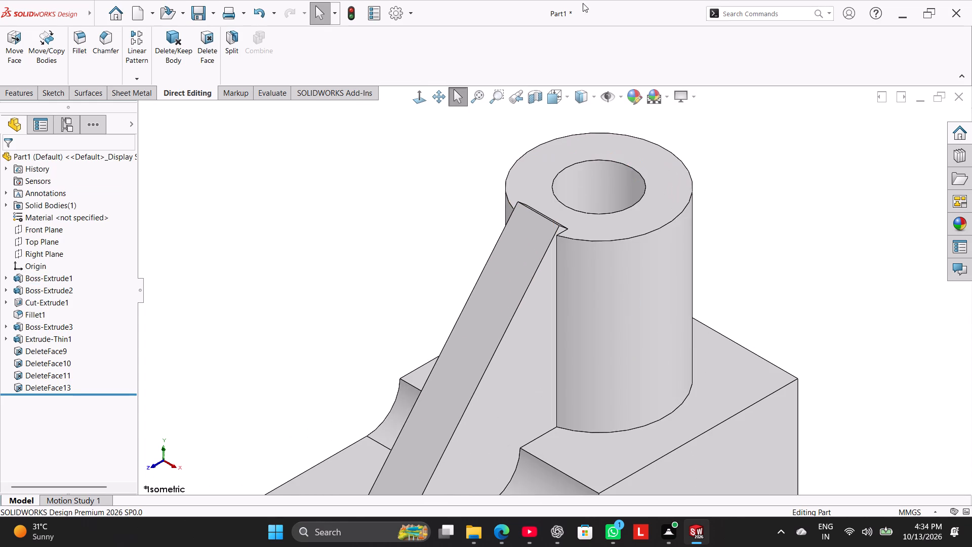
scroll(613, 198, down, 3)
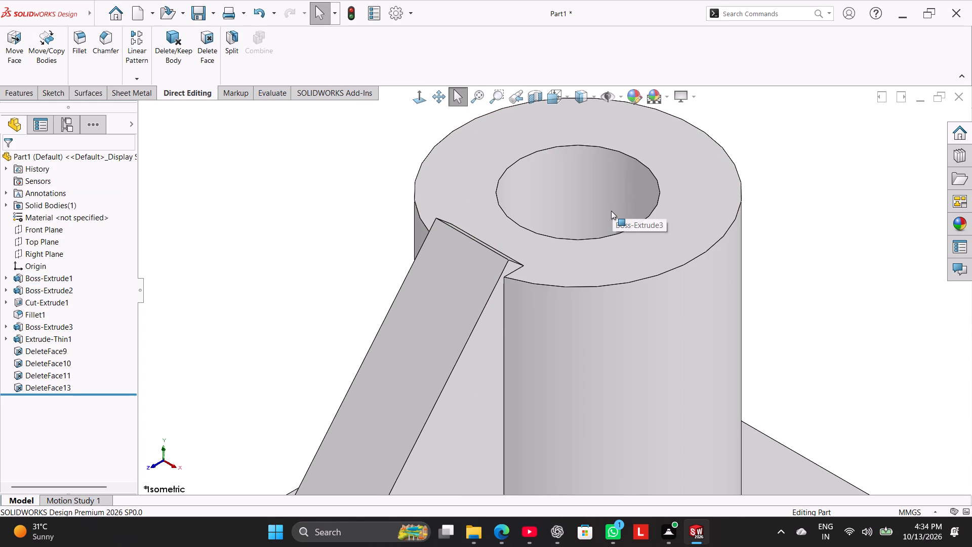
scroll(544, 218, down, 2)
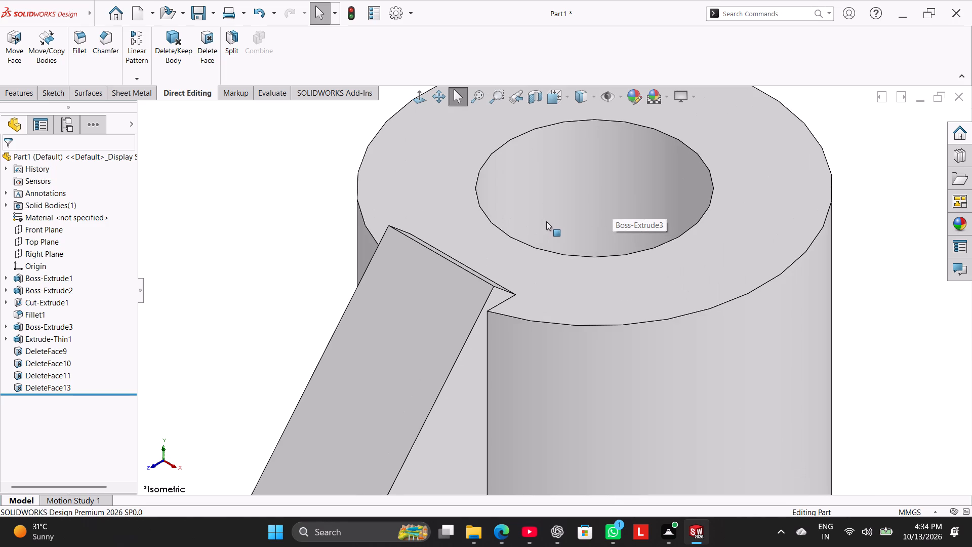
scroll(551, 236, up, 2)
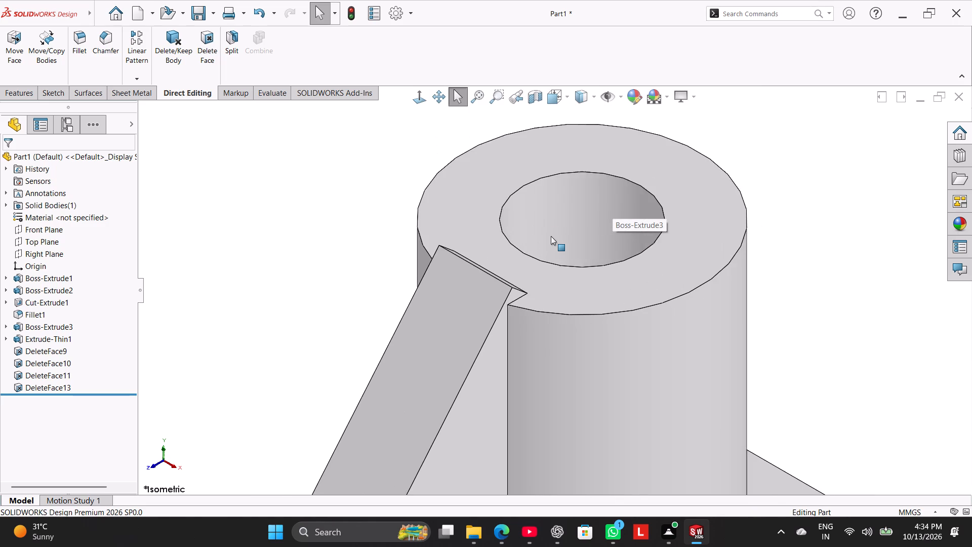
scroll(551, 236, up, 2)
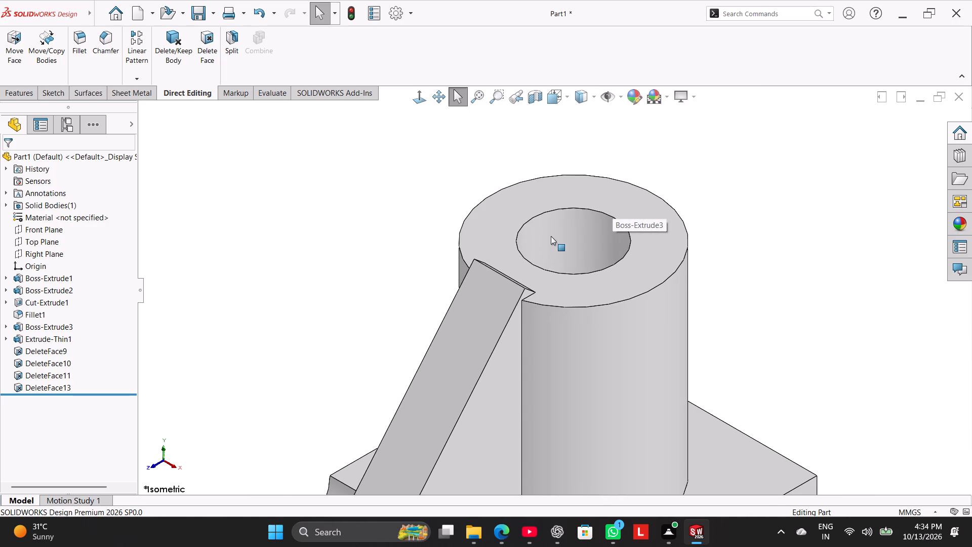
middle_drag(435, 207, 407, 233)
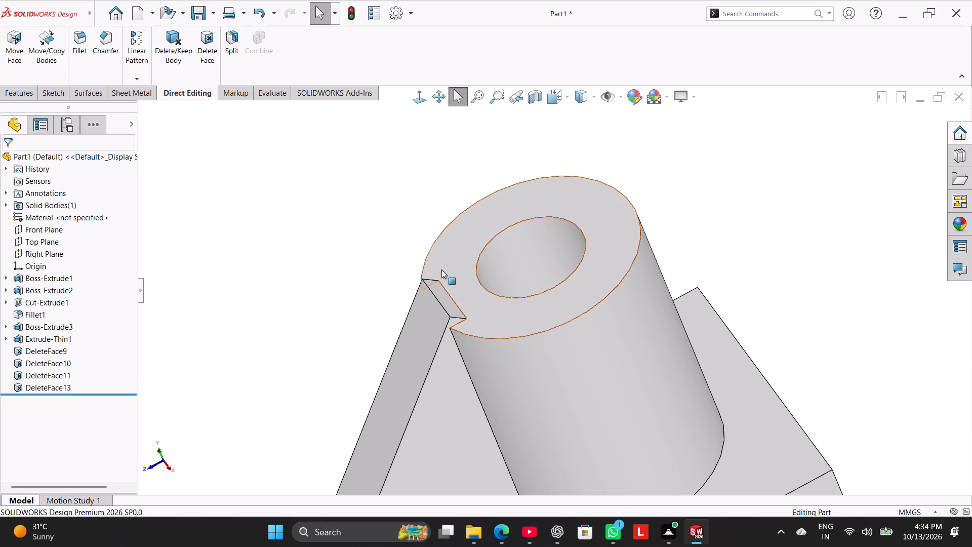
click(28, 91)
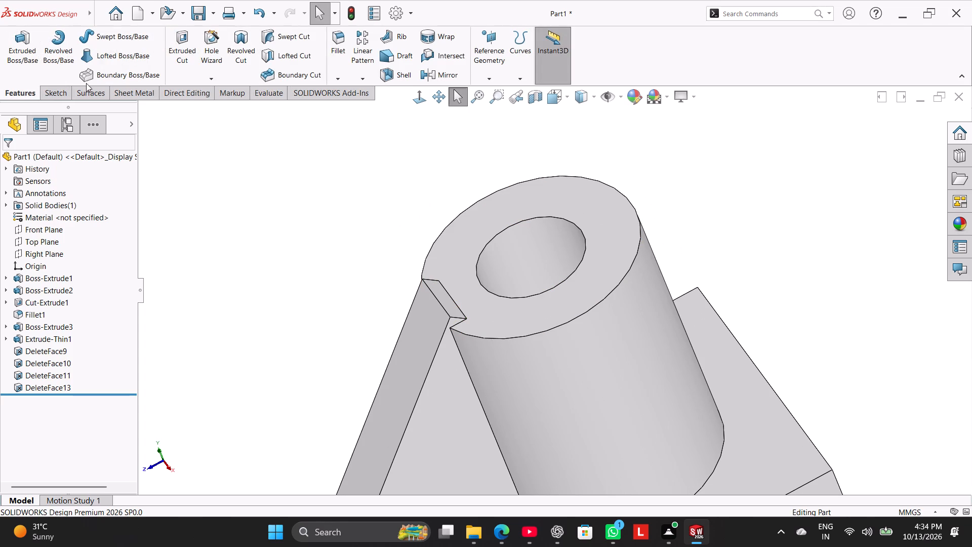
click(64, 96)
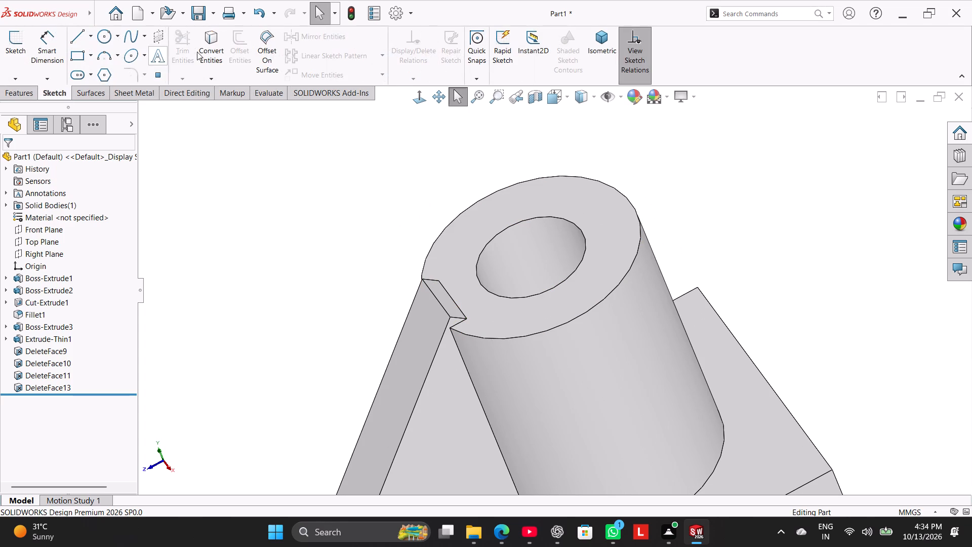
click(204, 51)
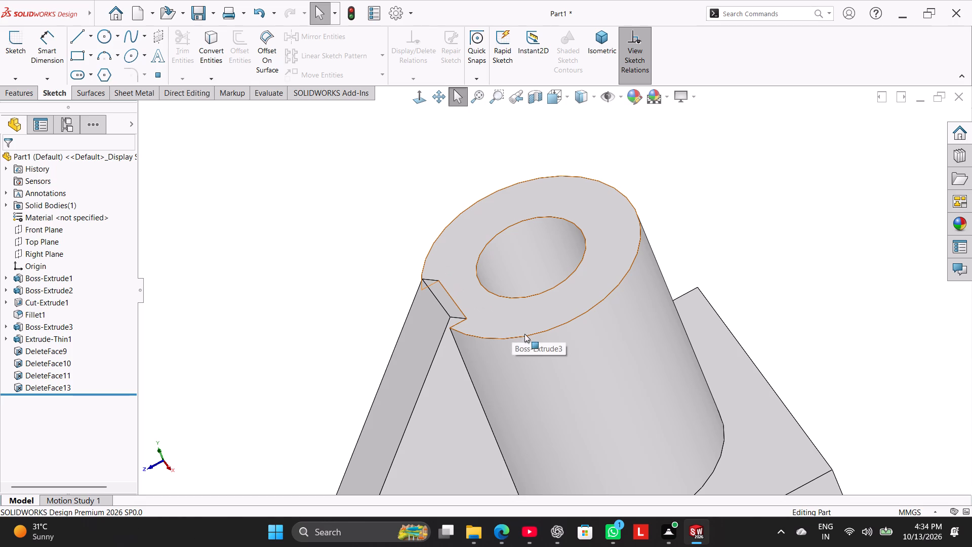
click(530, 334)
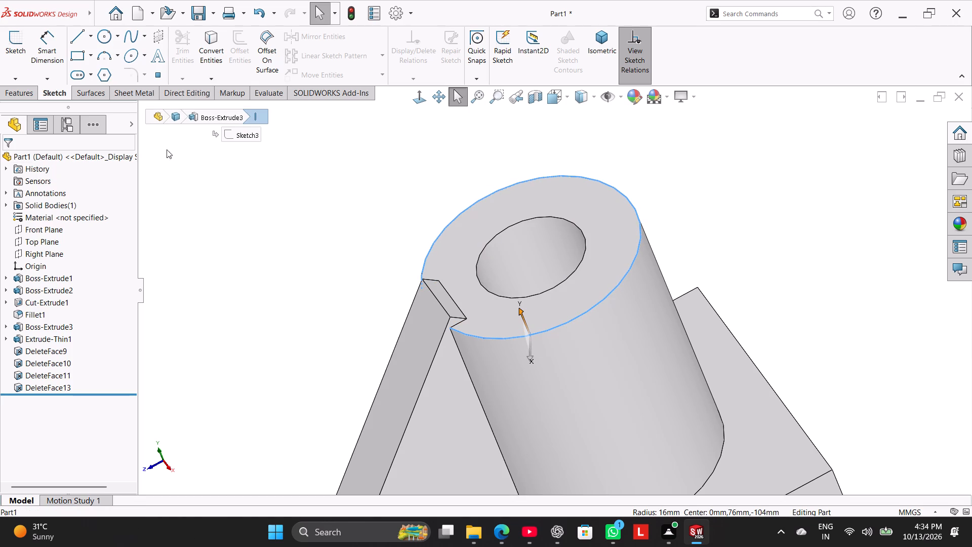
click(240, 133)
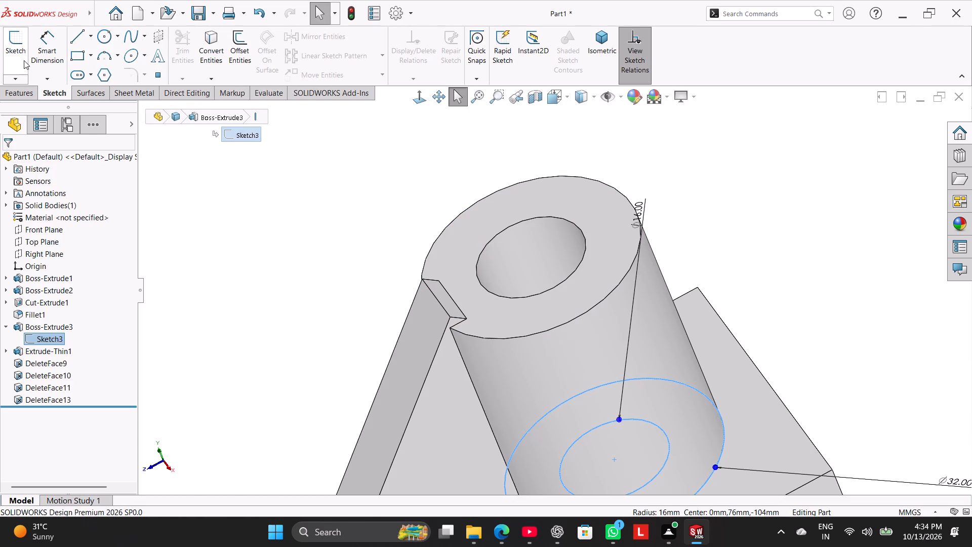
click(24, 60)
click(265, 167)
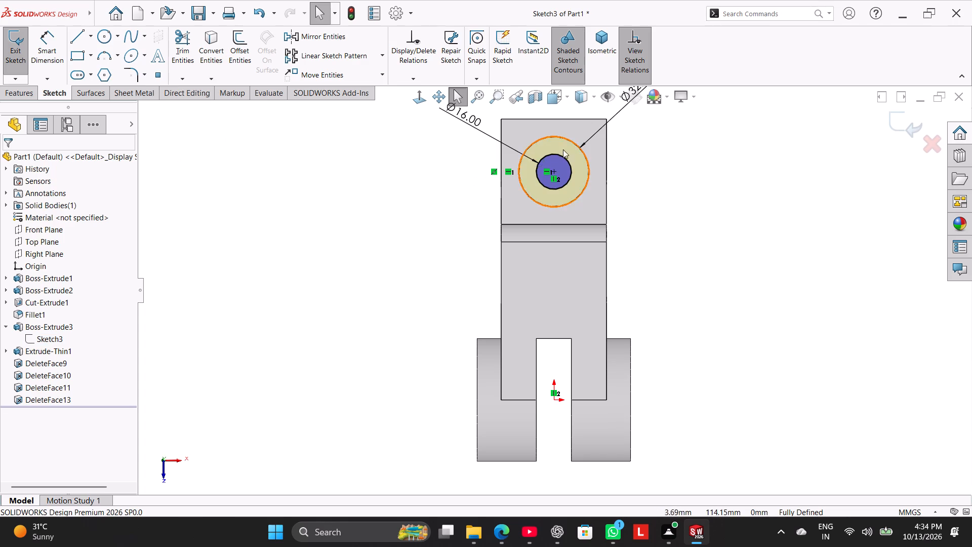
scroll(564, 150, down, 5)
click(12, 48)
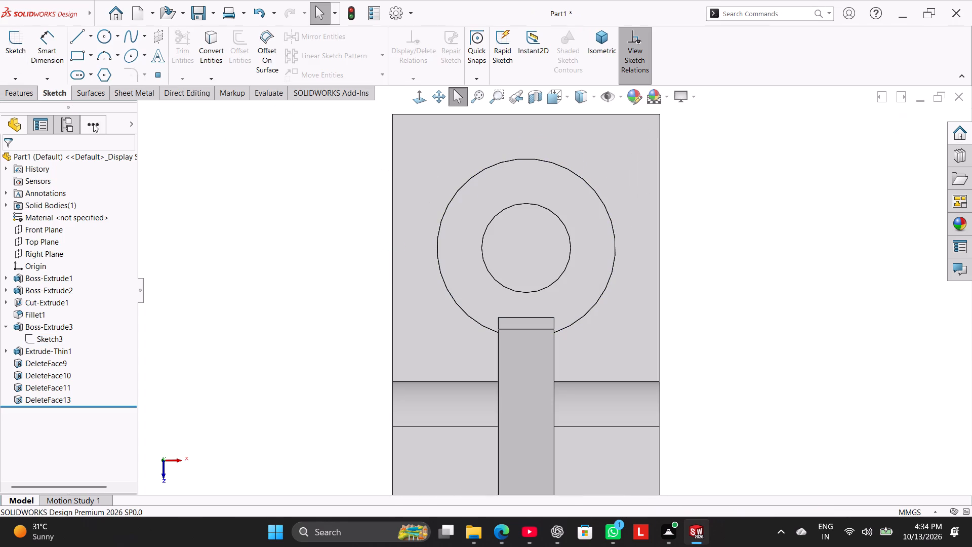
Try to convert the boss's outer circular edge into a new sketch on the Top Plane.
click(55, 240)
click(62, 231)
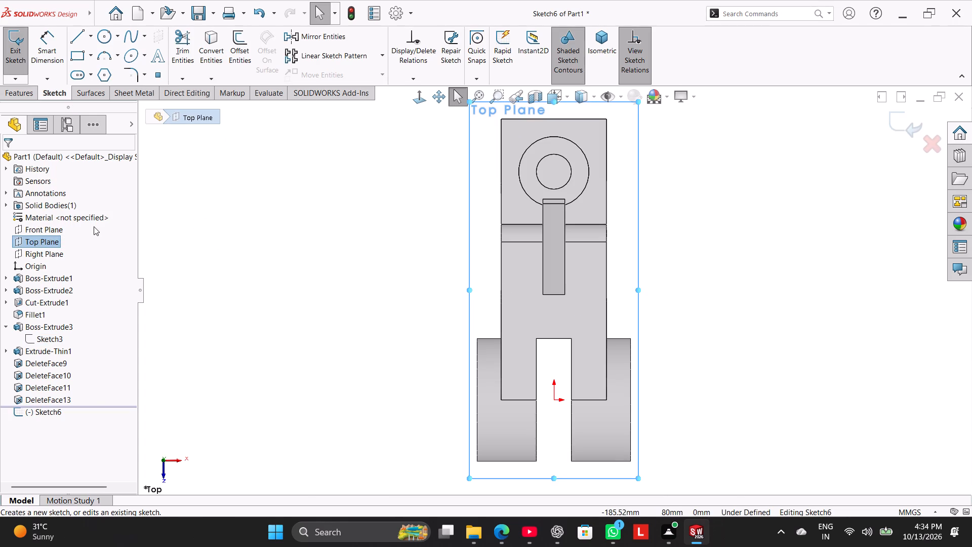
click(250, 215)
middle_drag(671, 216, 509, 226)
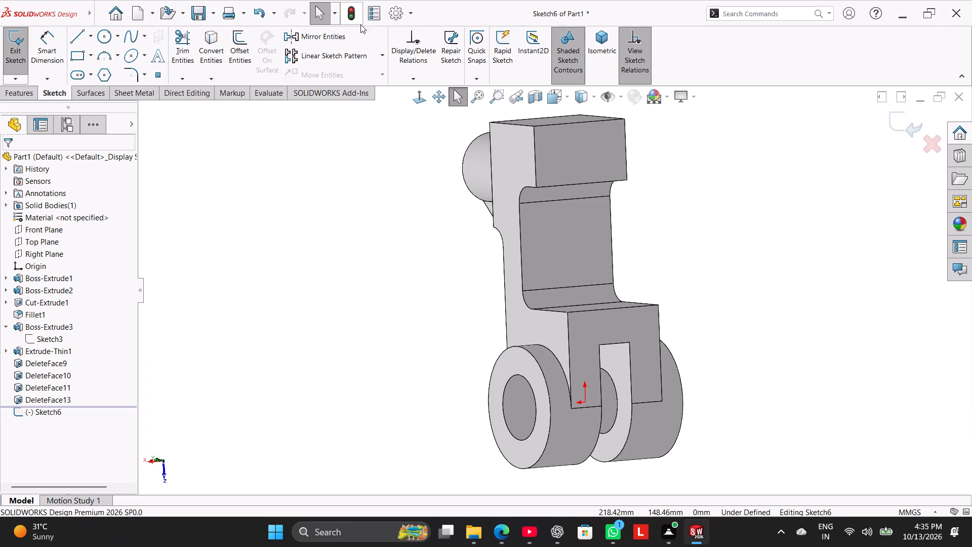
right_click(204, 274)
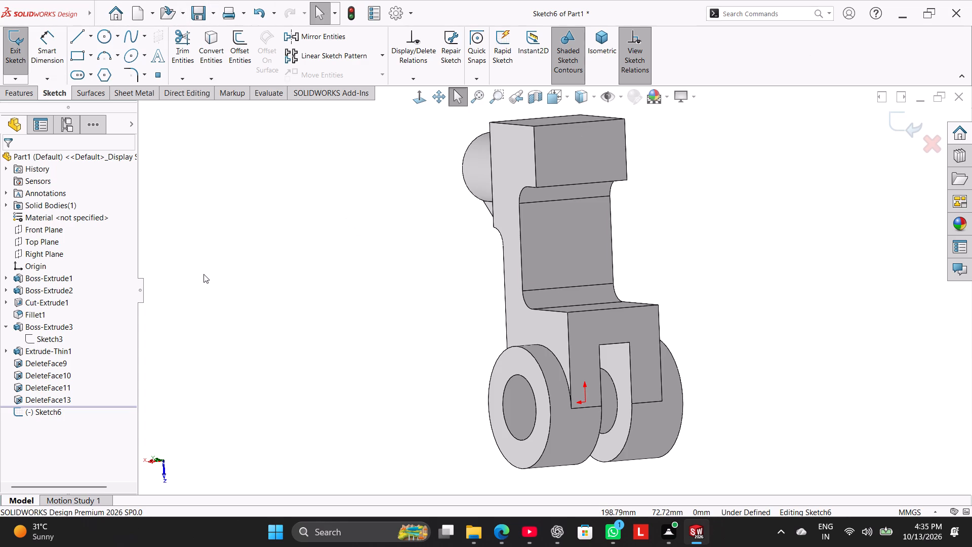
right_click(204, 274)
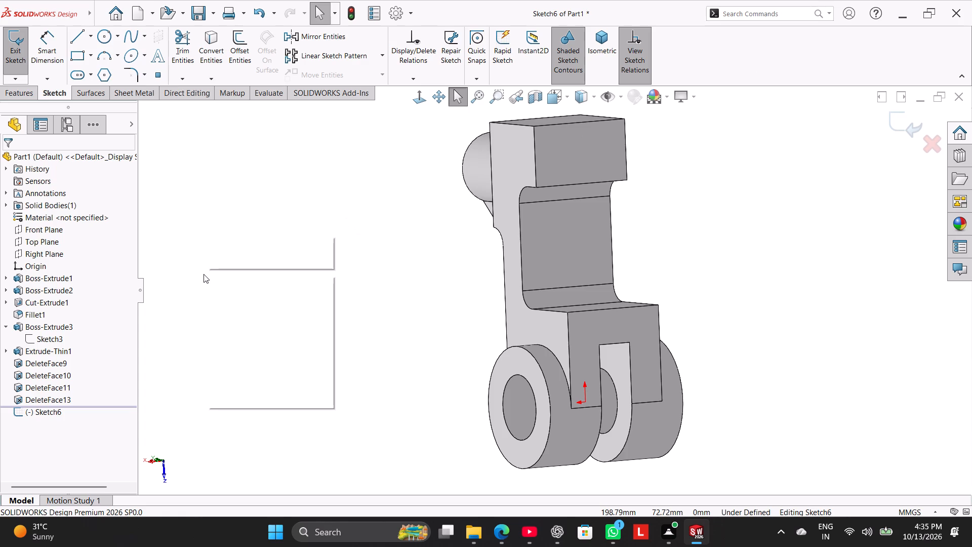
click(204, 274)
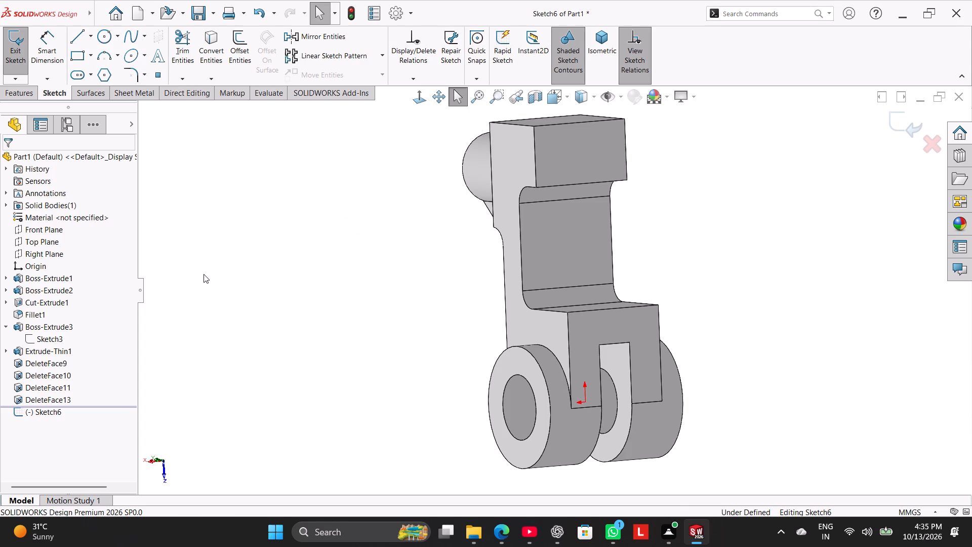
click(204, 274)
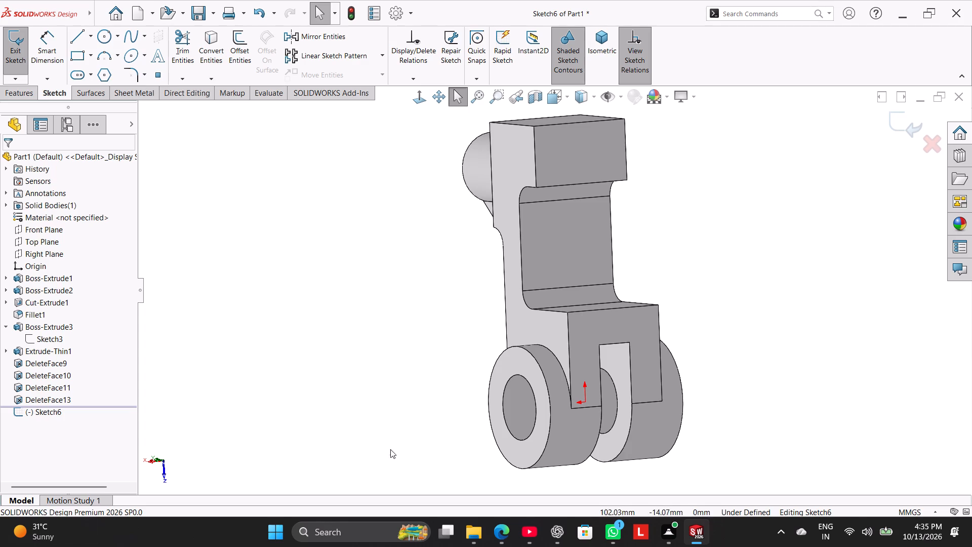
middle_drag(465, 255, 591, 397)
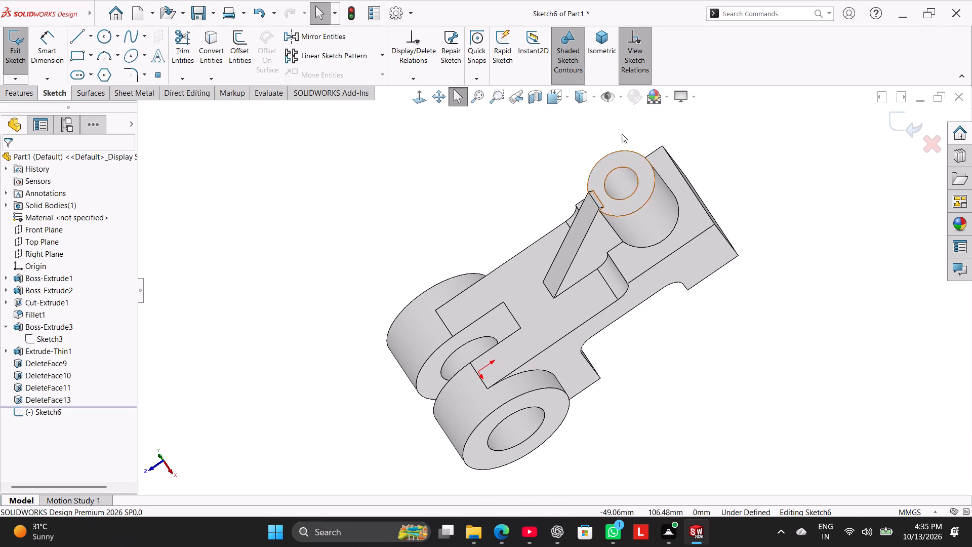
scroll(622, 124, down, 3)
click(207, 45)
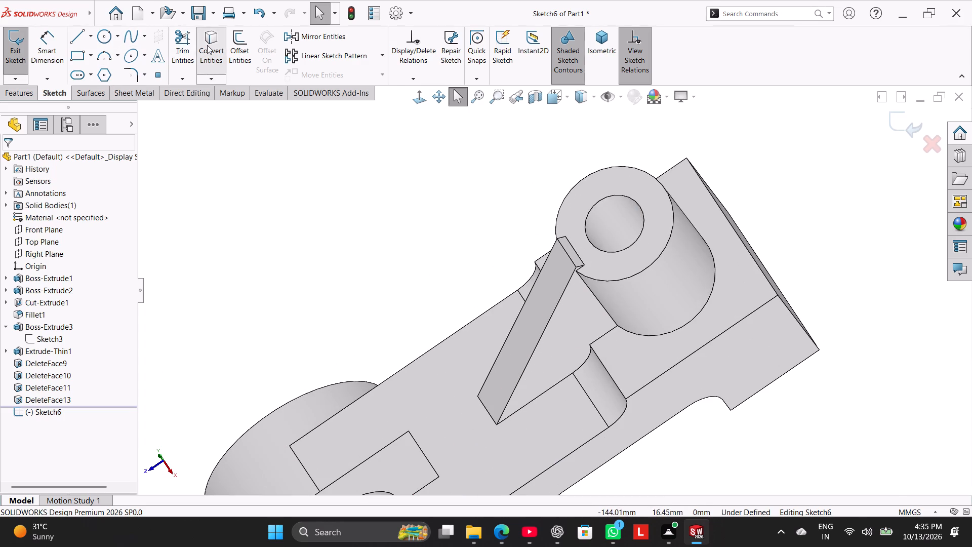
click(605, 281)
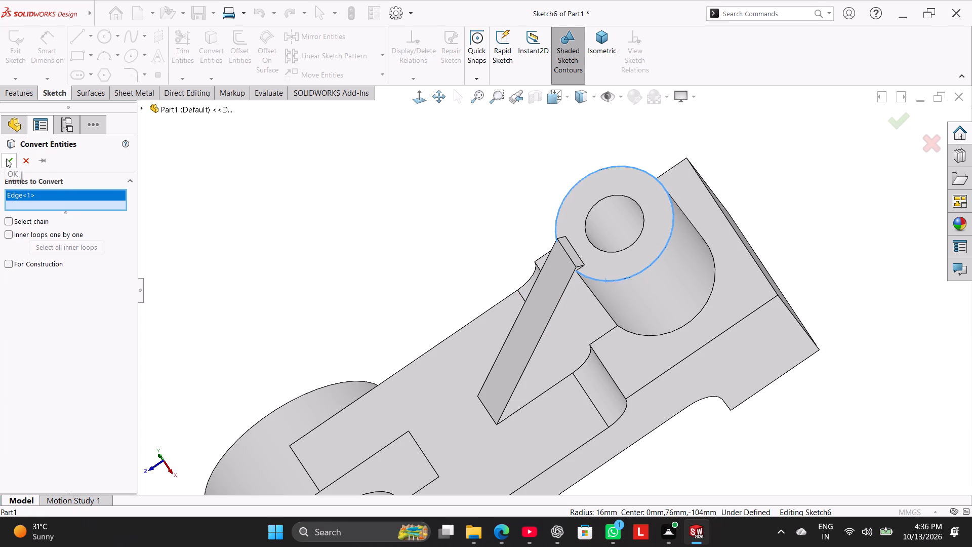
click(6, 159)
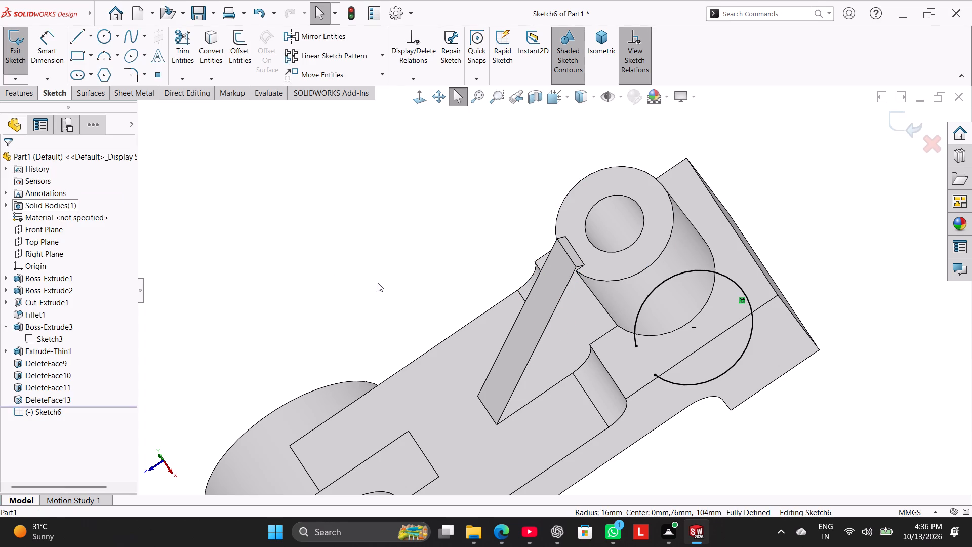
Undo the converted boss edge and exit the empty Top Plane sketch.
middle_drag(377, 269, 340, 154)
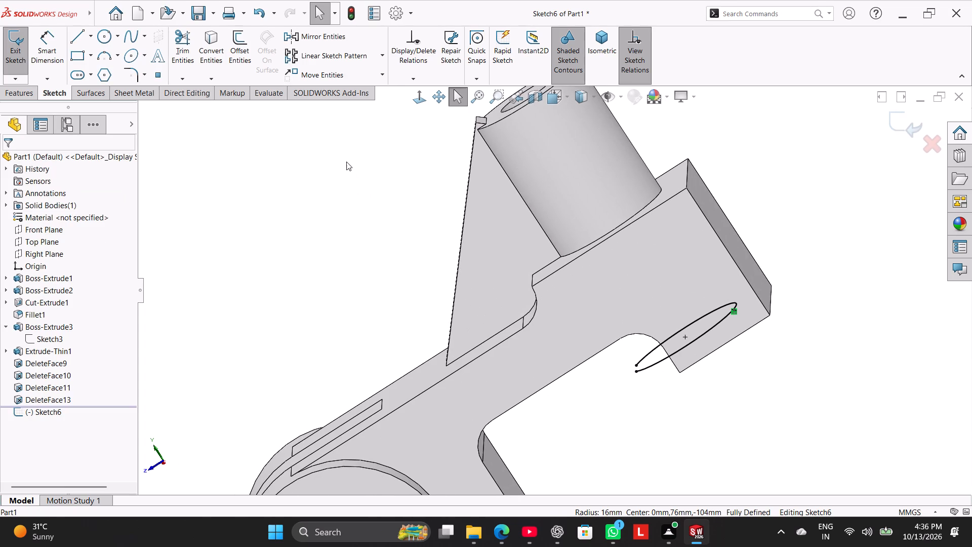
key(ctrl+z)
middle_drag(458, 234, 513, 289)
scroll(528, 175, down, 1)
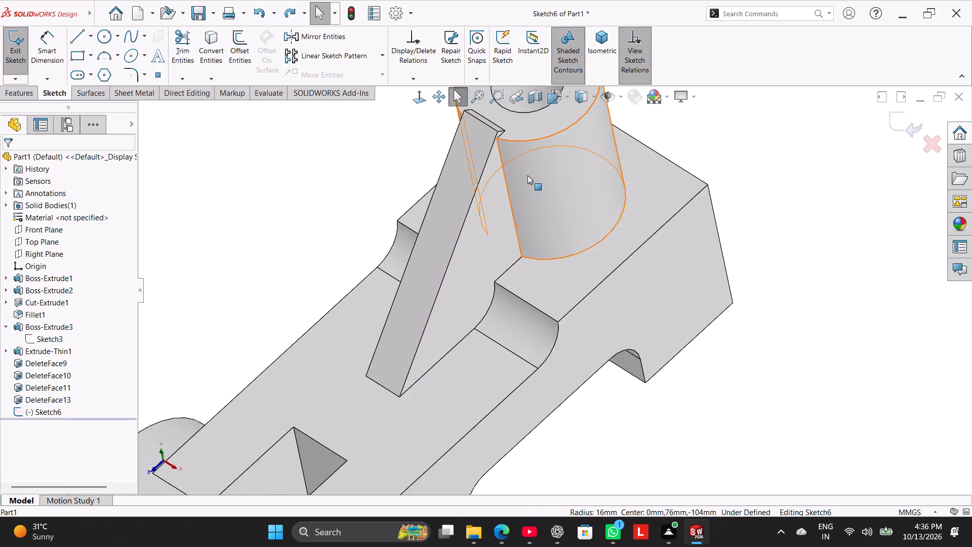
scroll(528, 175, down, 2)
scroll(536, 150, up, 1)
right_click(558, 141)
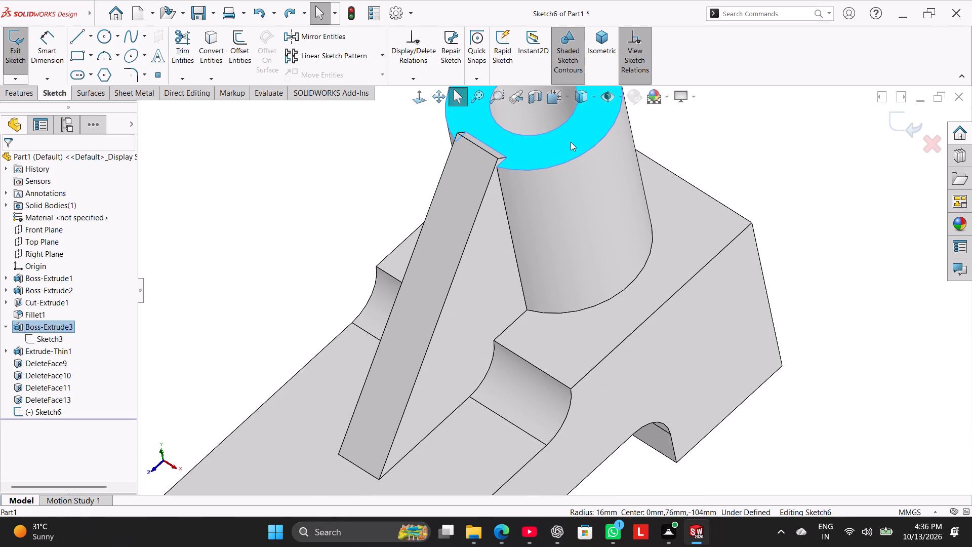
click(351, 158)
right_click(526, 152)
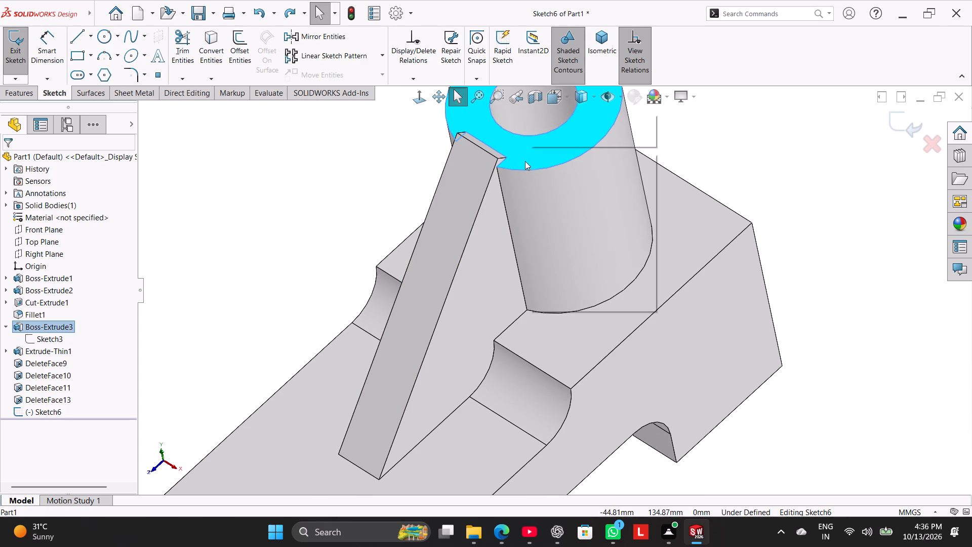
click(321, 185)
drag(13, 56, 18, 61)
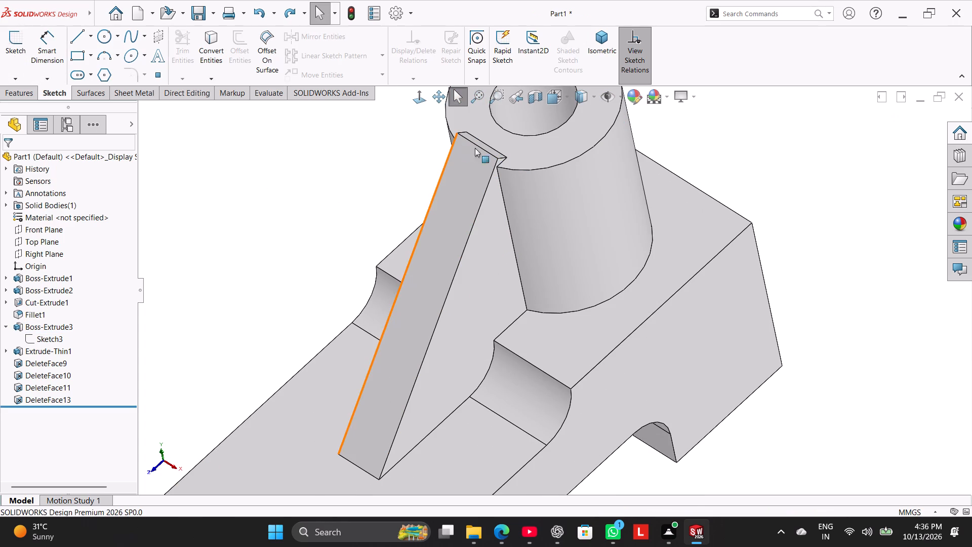
Start a sketch on the boss's annular end face and convert the boss's outer circular edge into it.
right_click(526, 155)
click(551, 144)
click(441, 202)
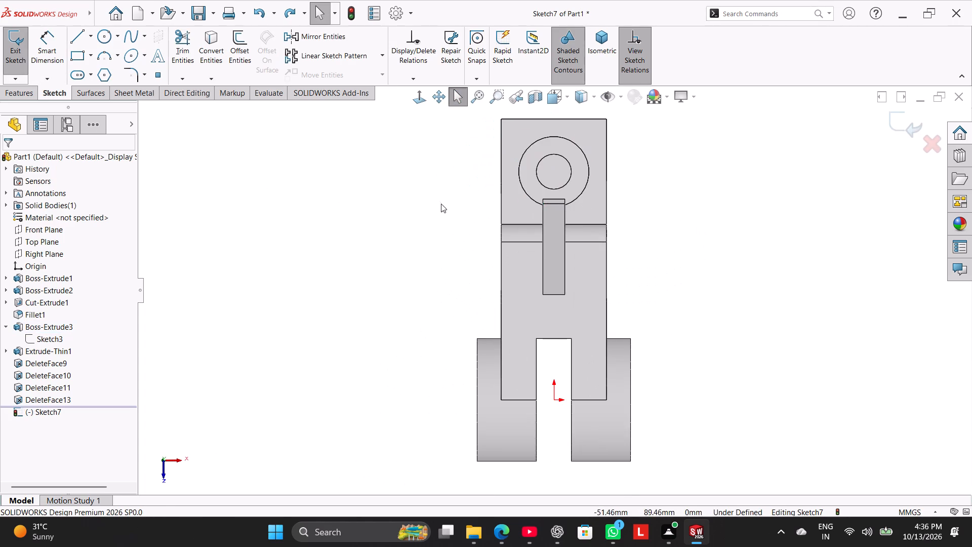
scroll(535, 167, down, 4)
scroll(570, 216, down, 5)
scroll(519, 216, up, 1)
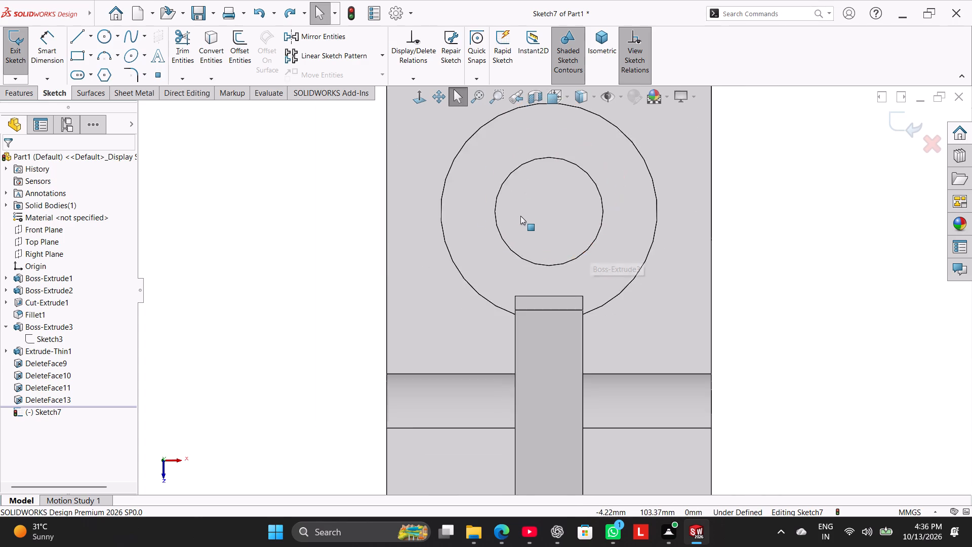
scroll(520, 216, up, 3)
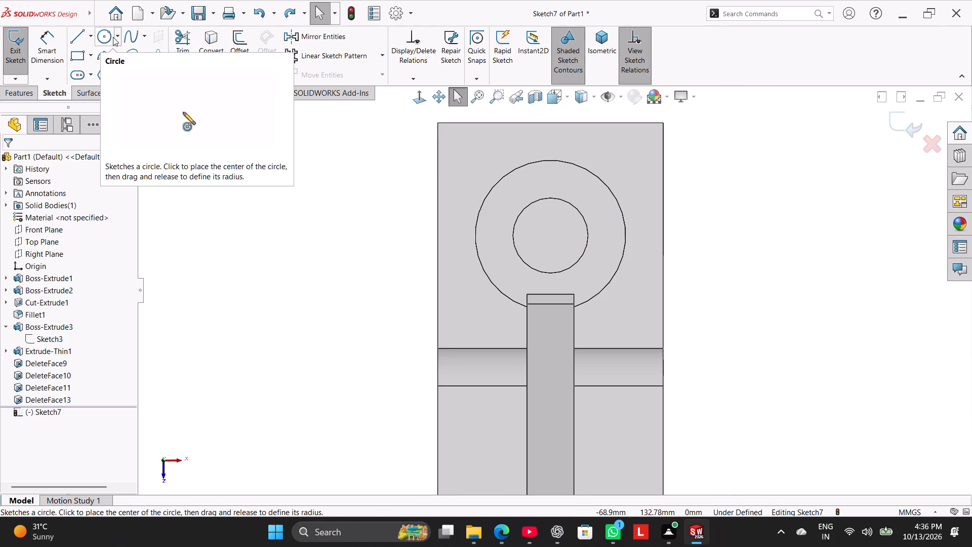
click(215, 60)
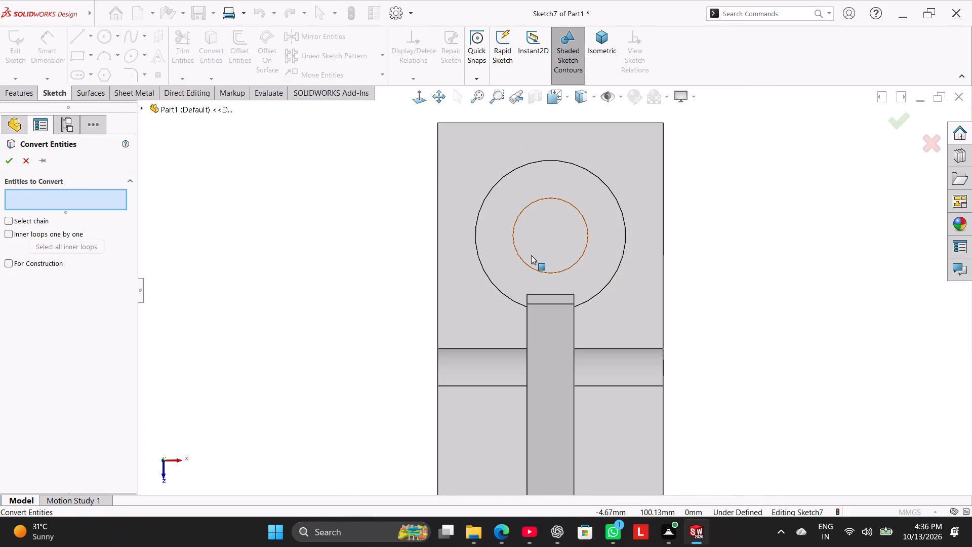
click(490, 277)
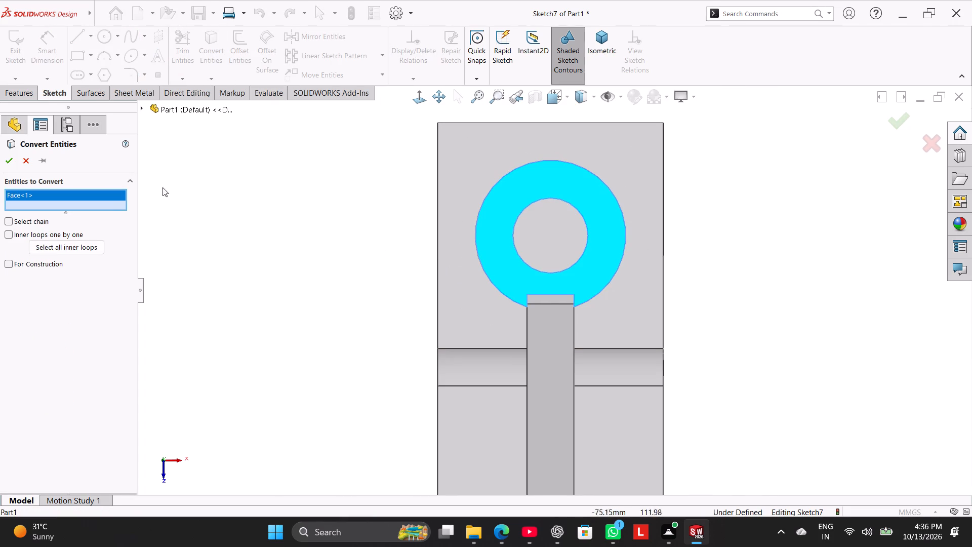
right_click(108, 199)
click(126, 207)
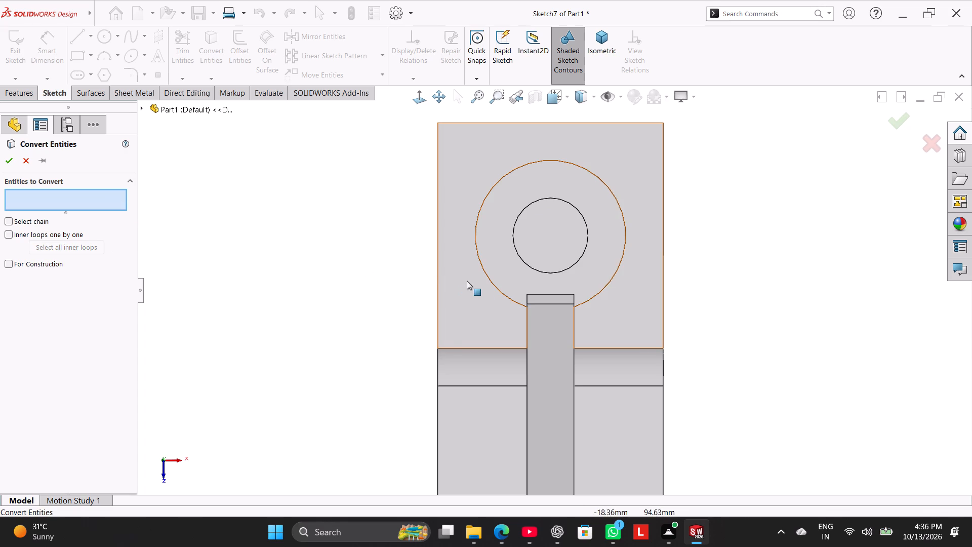
click(495, 284)
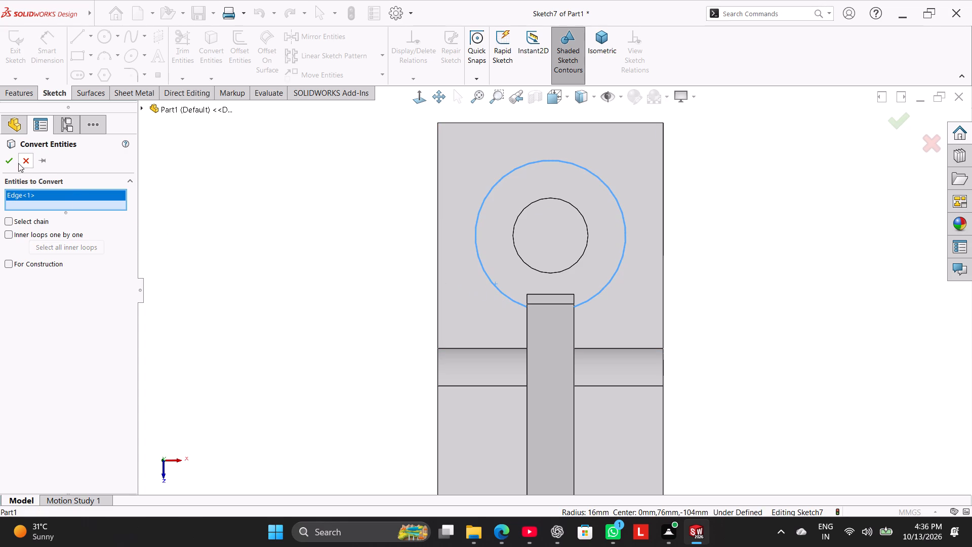
click(12, 163)
Extend the converted arc's open end across the rib to its other endpoint, closing it into a full circle.
scroll(514, 290, down, 4)
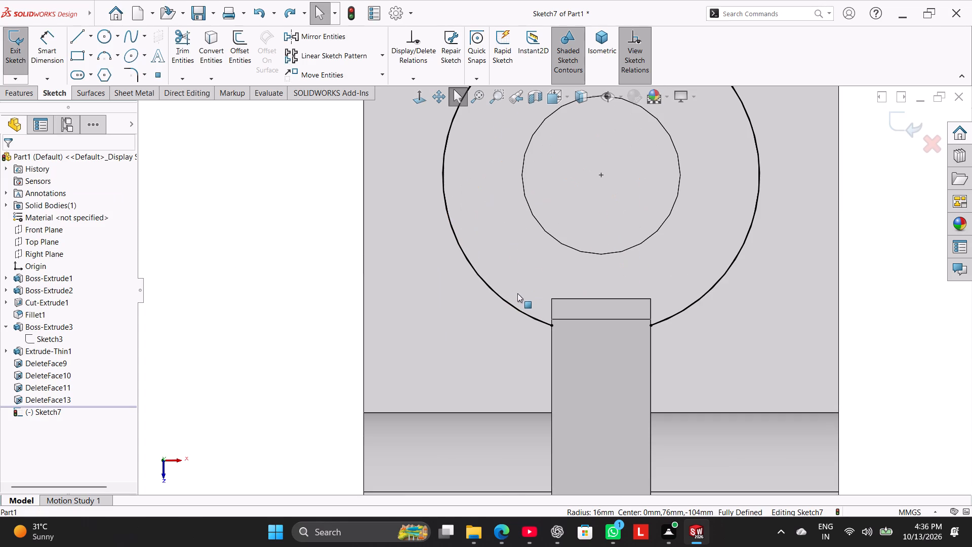
drag(652, 323, 619, 323)
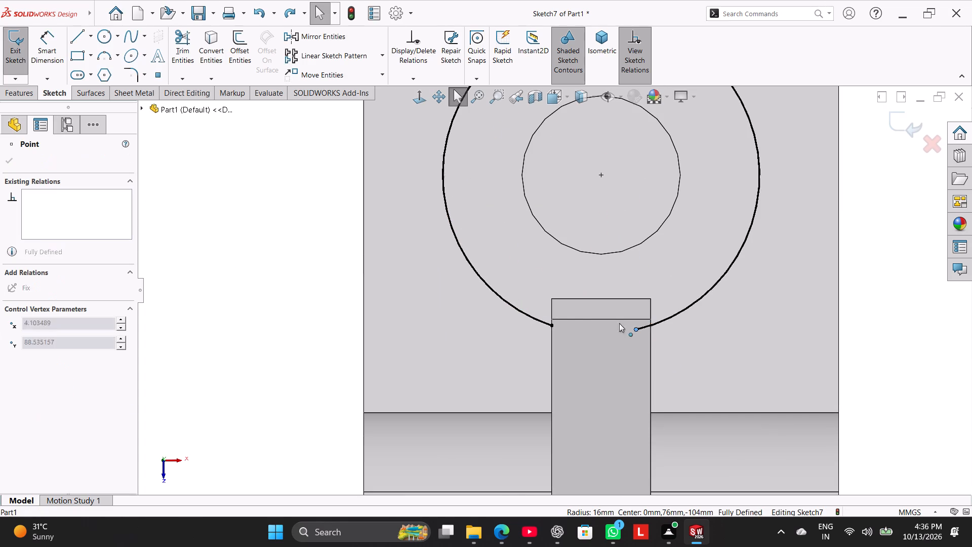
drag(619, 323, 565, 321)
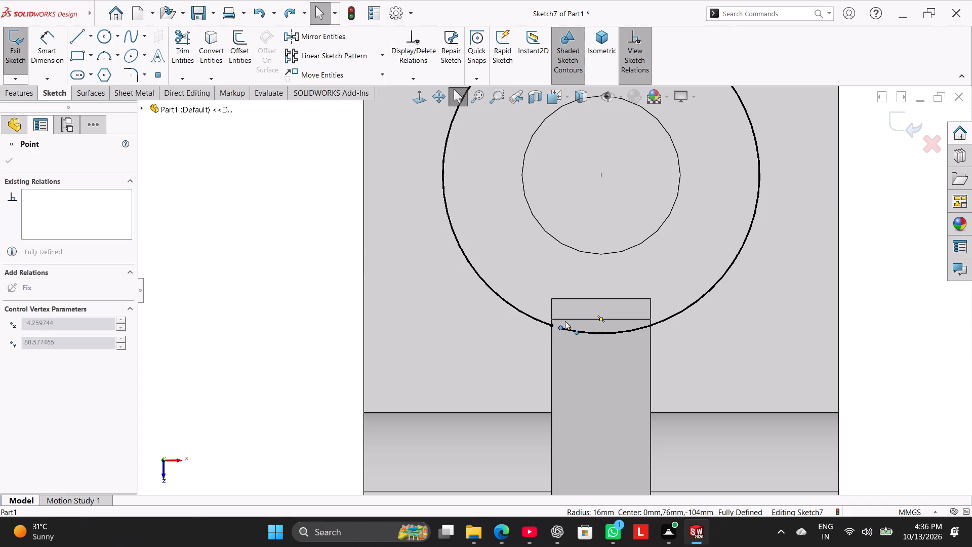
drag(565, 321, 554, 320)
click(286, 368)
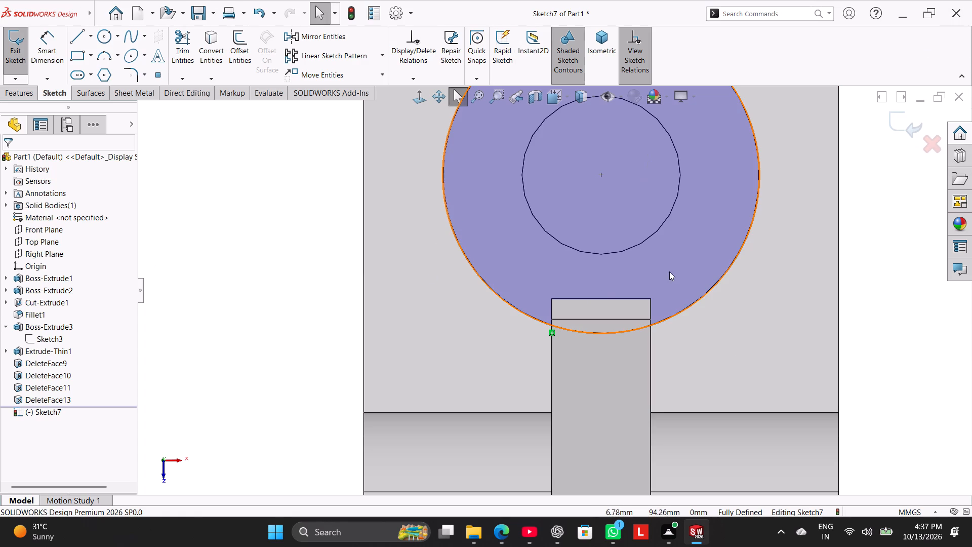
Cut-extrude the closed circle Blind 10 mm outward from the boss's end face, with Direction 2 off, to trim the rib's protruding tip.
scroll(681, 326, up, 2)
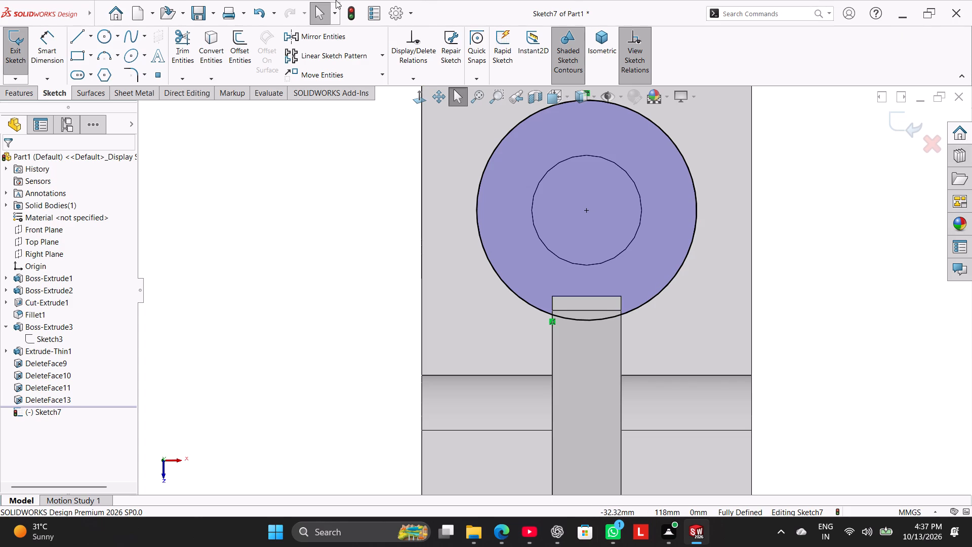
click(24, 94)
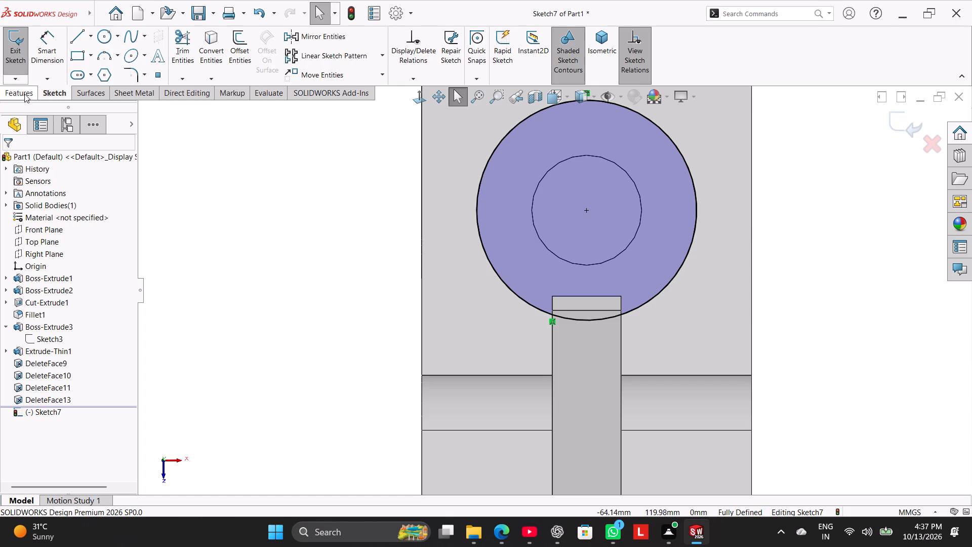
click(189, 49)
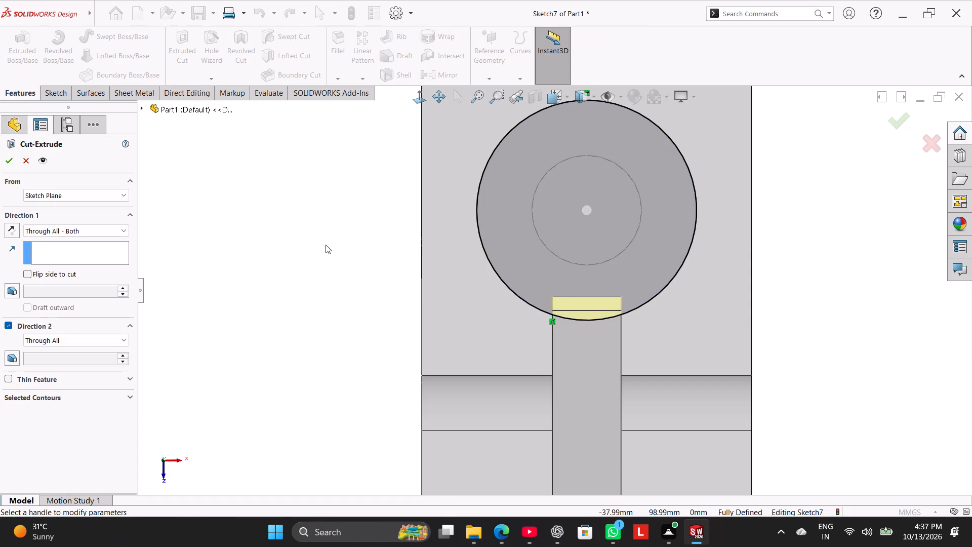
middle_drag(326, 245, 277, 208)
middle_drag(298, 239, 267, 212)
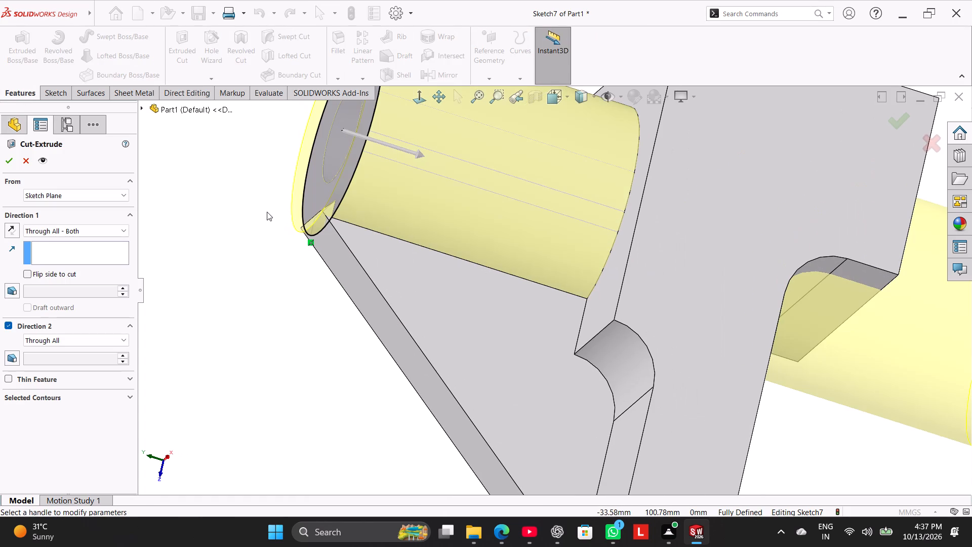
click(39, 225)
click(52, 239)
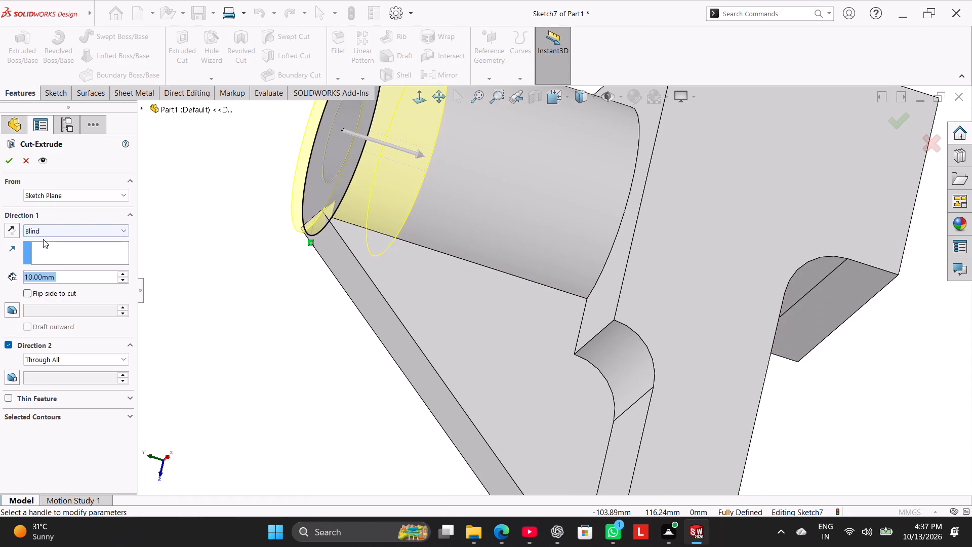
click(10, 228)
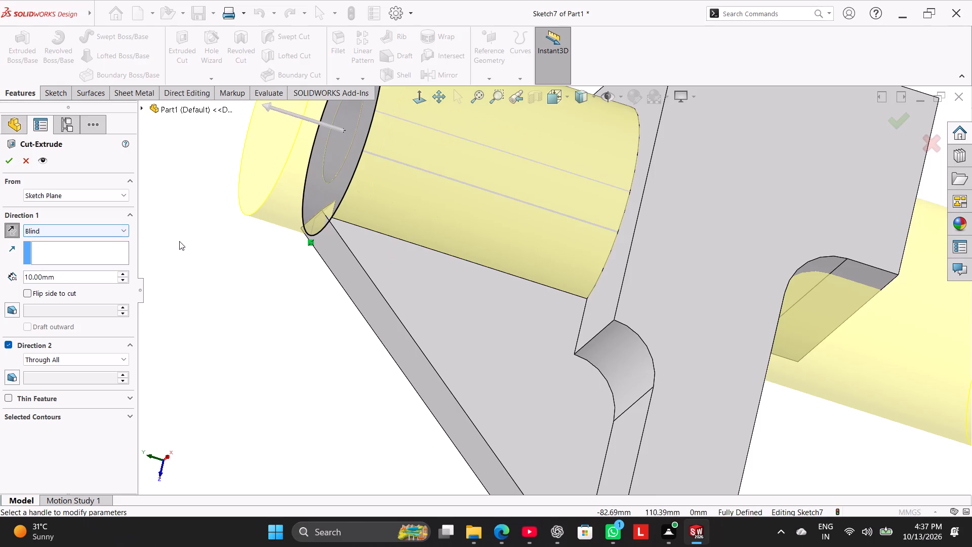
click(15, 344)
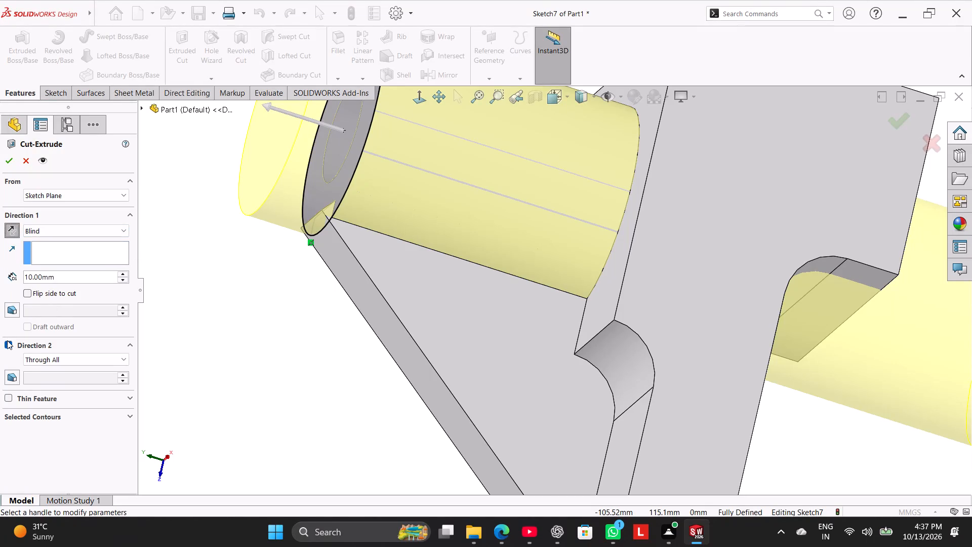
click(8, 341)
middle_drag(189, 296, 254, 320)
scroll(254, 320, down, 1)
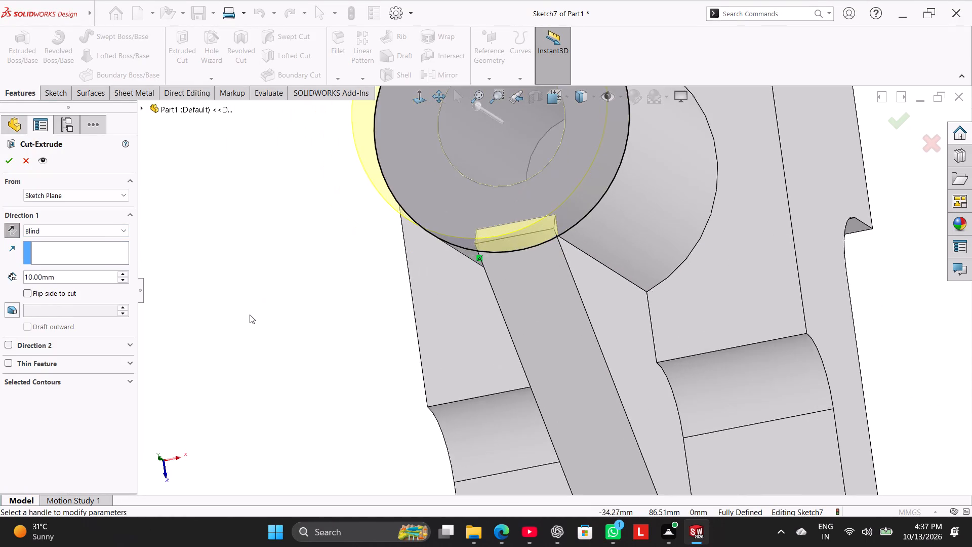
scroll(247, 312, up, 2)
middle_drag(236, 297, 192, 264)
click(12, 164)
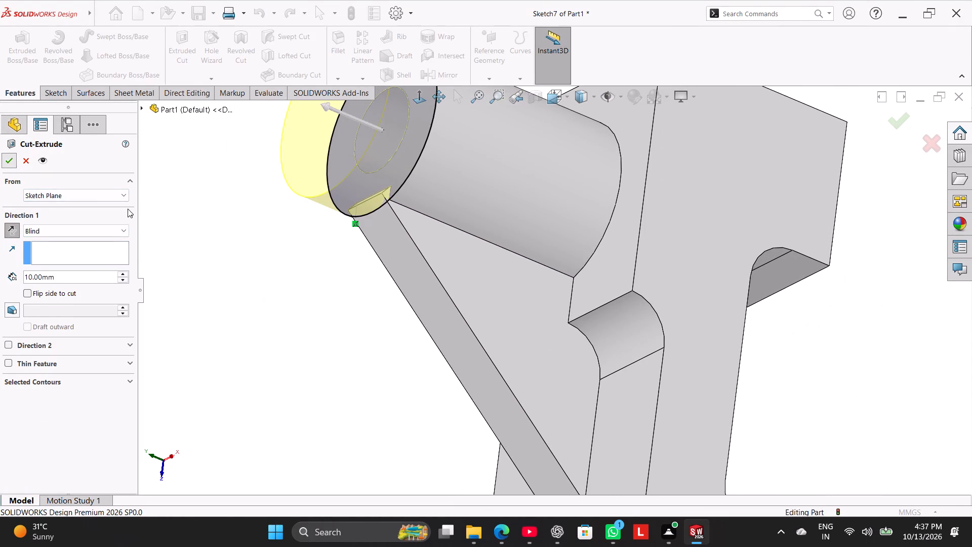
Examine the rib's trimmed tip where it meets the boss's end face from several angles.
click(194, 225)
middle_drag(246, 244, 293, 277)
scroll(452, 257, down, 5)
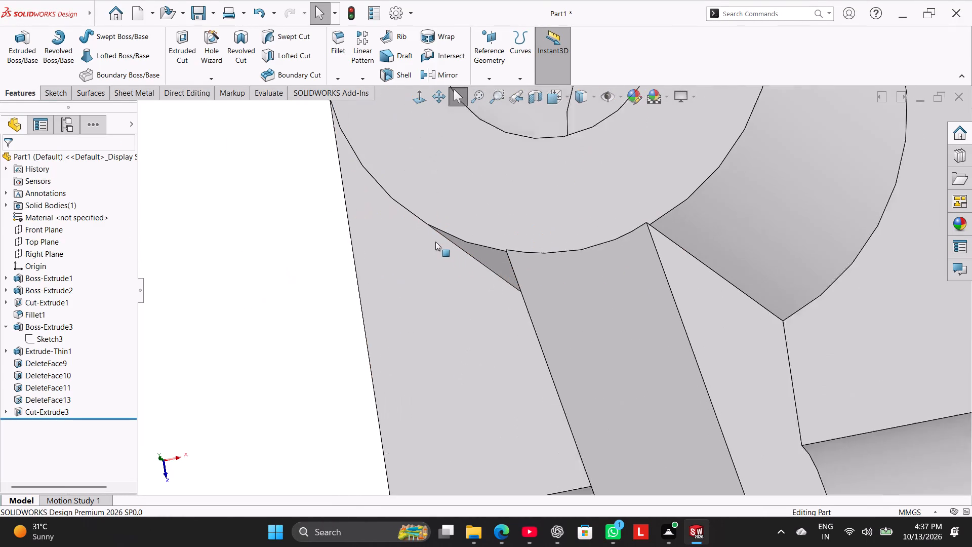
scroll(435, 242, down, 1)
middle_drag(305, 293, 274, 280)
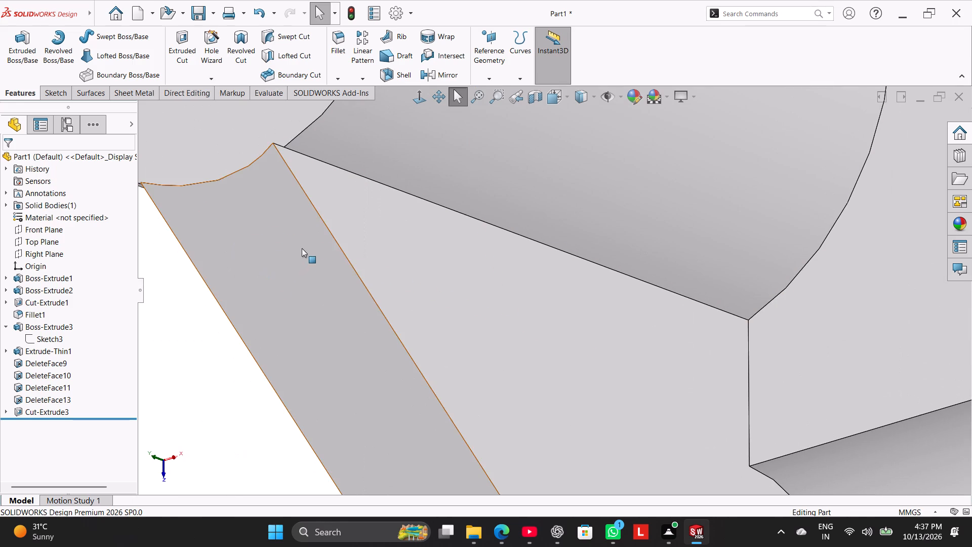
scroll(322, 214, up, 2)
middle_drag(287, 282, 232, 263)
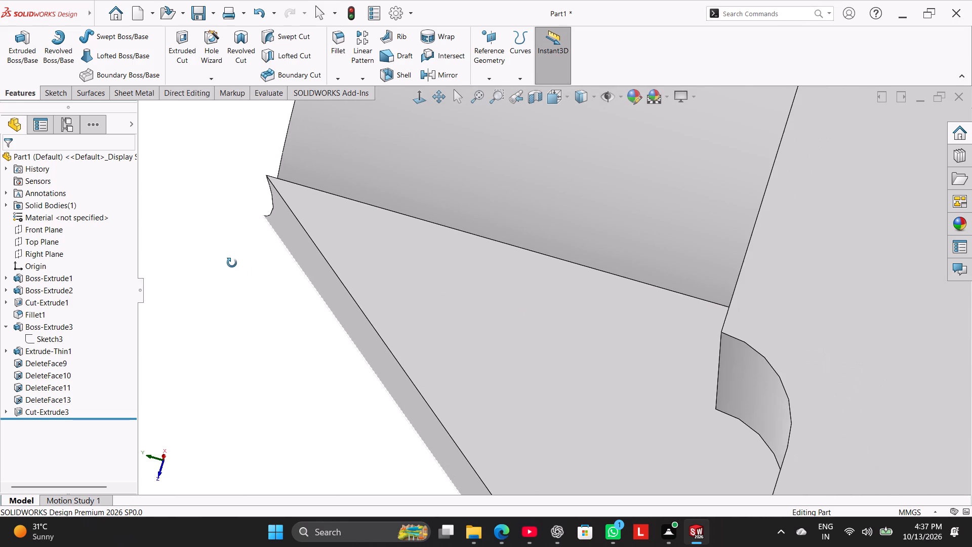
middle_drag(232, 263, 255, 259)
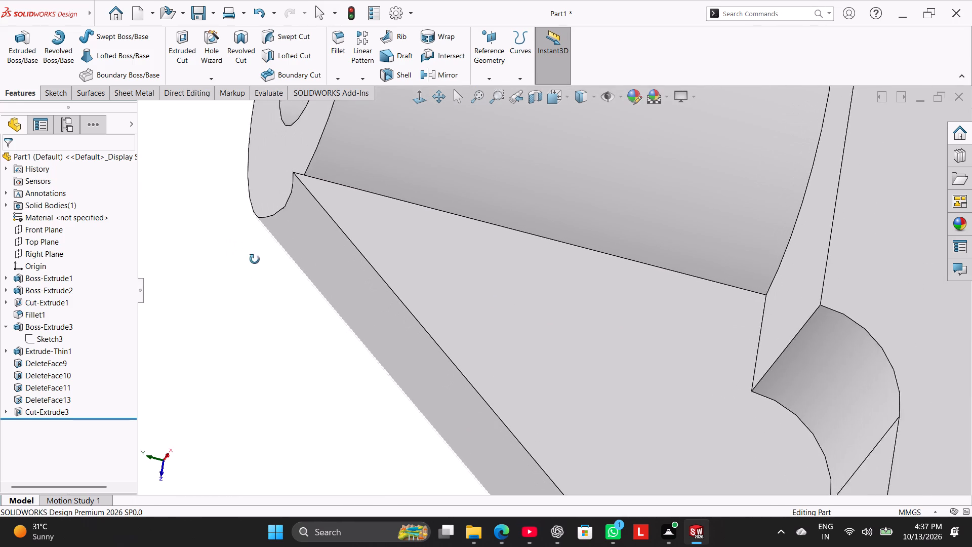
middle_drag(255, 259, 341, 178)
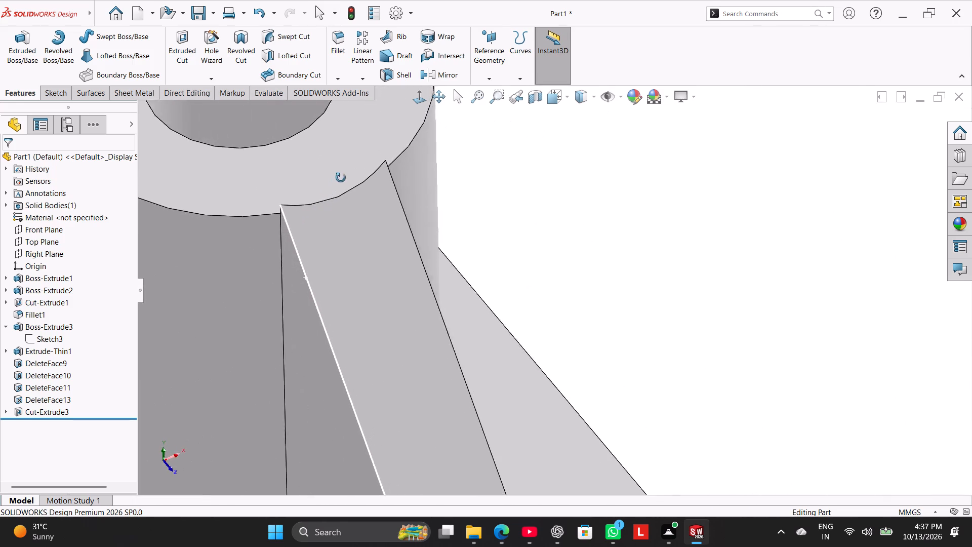
middle_drag(341, 178, 405, 212)
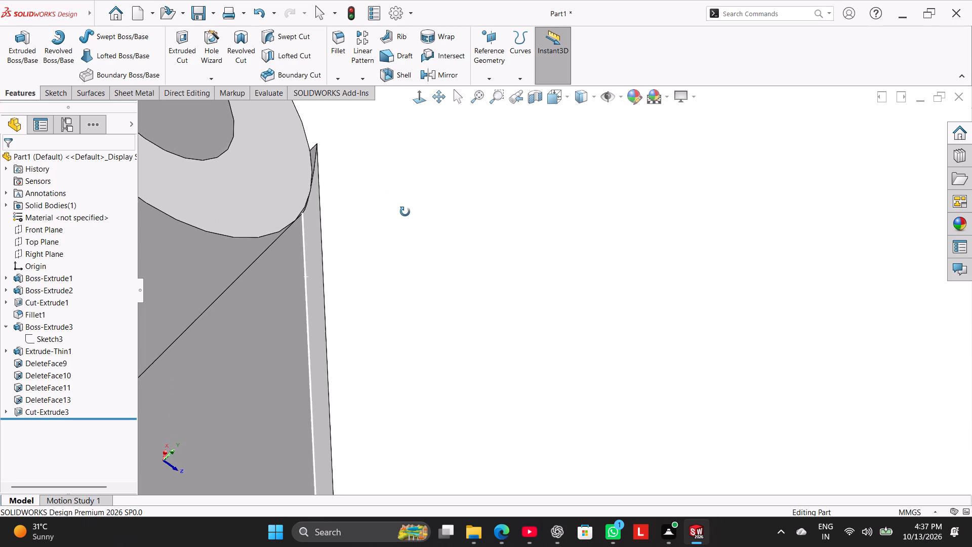
middle_drag(405, 212, 379, 165)
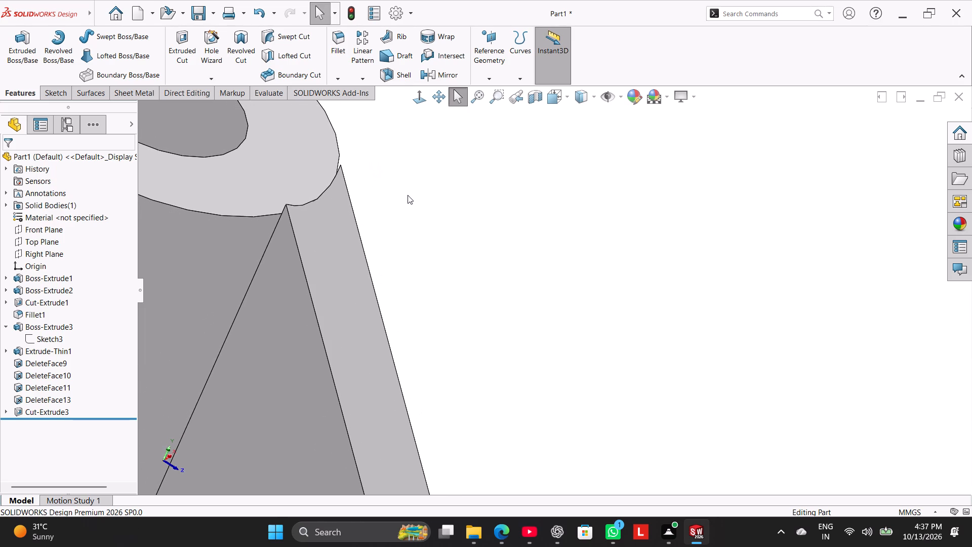
middle_drag(408, 195, 436, 186)
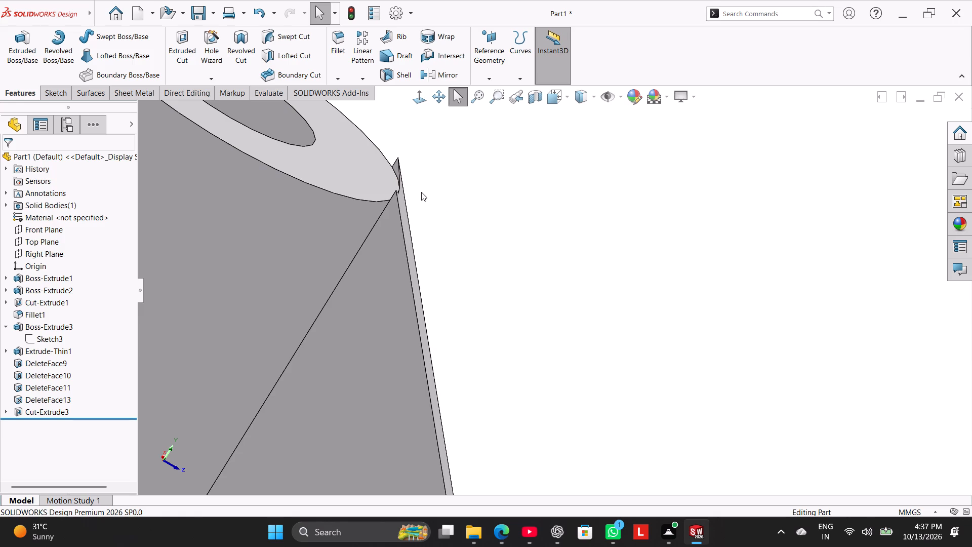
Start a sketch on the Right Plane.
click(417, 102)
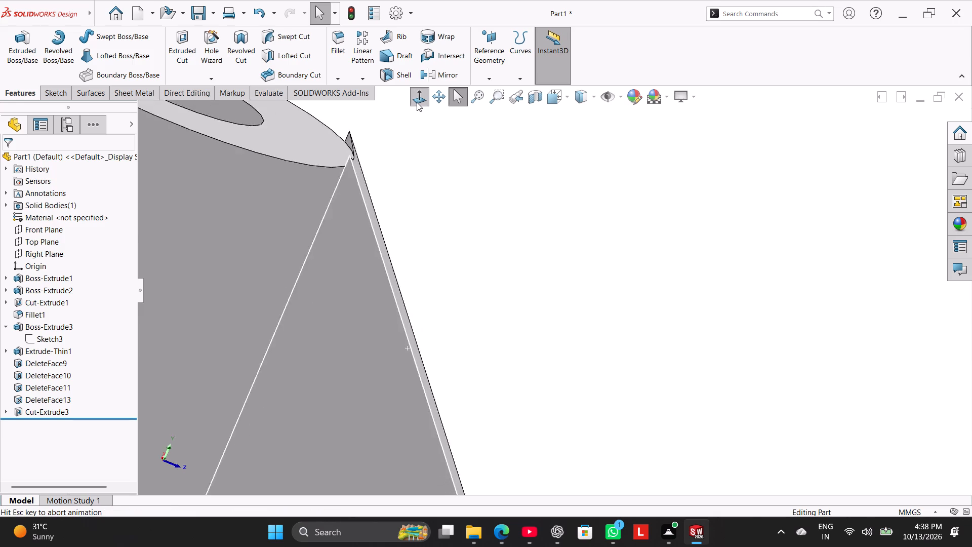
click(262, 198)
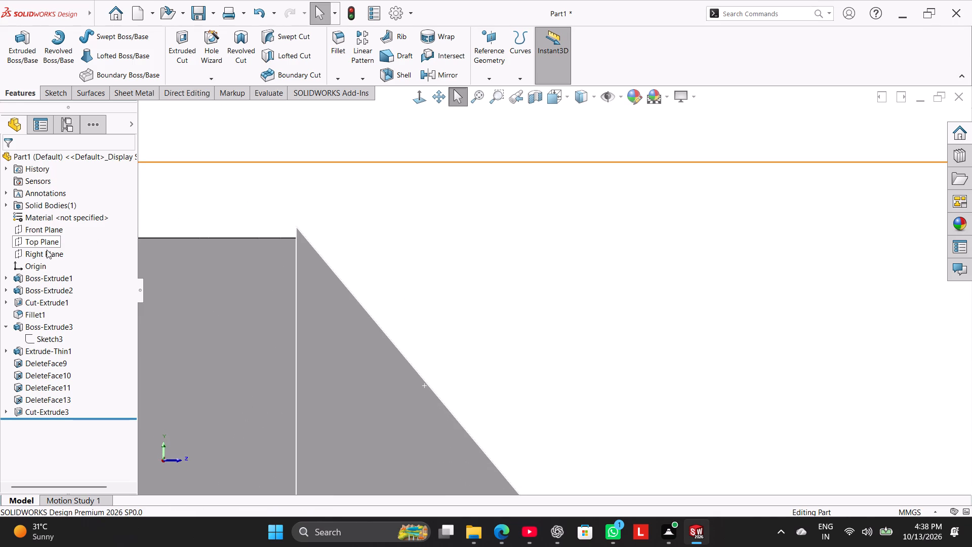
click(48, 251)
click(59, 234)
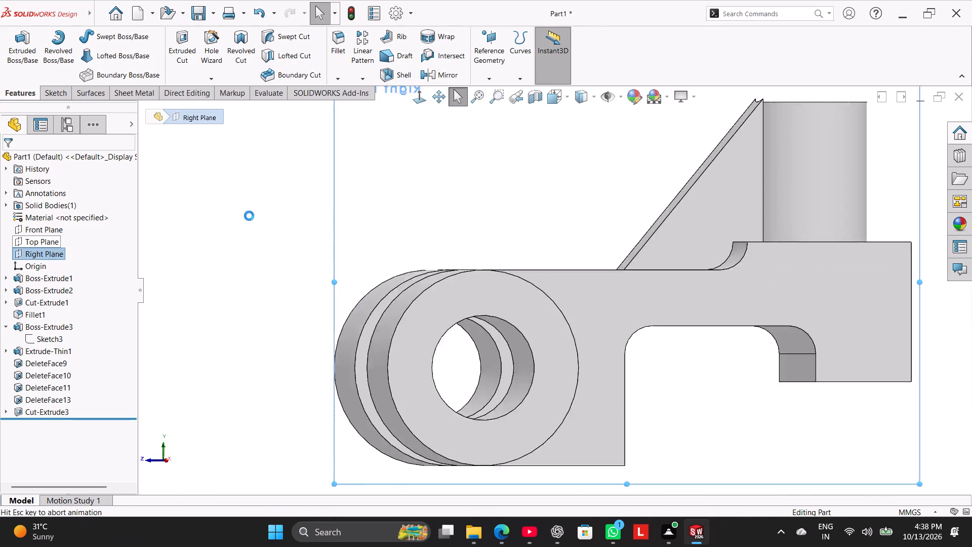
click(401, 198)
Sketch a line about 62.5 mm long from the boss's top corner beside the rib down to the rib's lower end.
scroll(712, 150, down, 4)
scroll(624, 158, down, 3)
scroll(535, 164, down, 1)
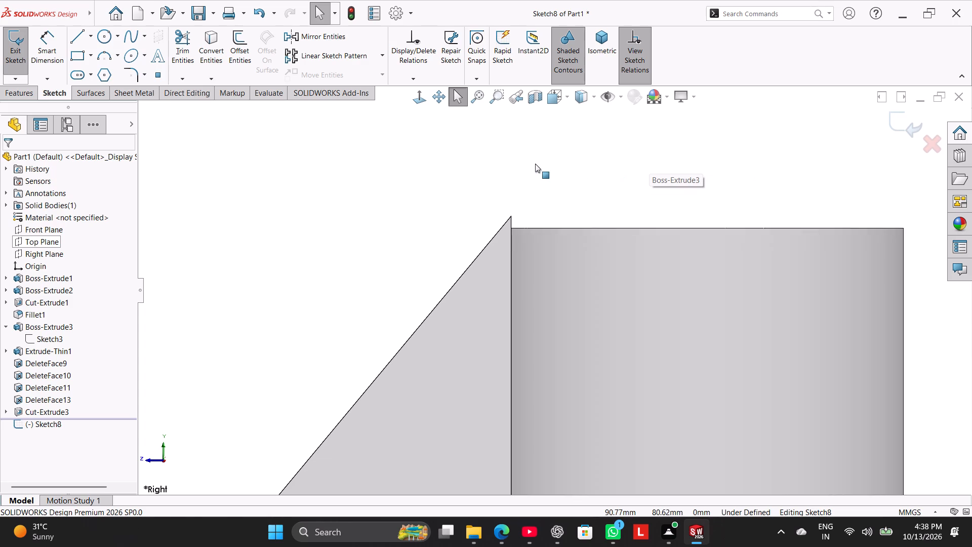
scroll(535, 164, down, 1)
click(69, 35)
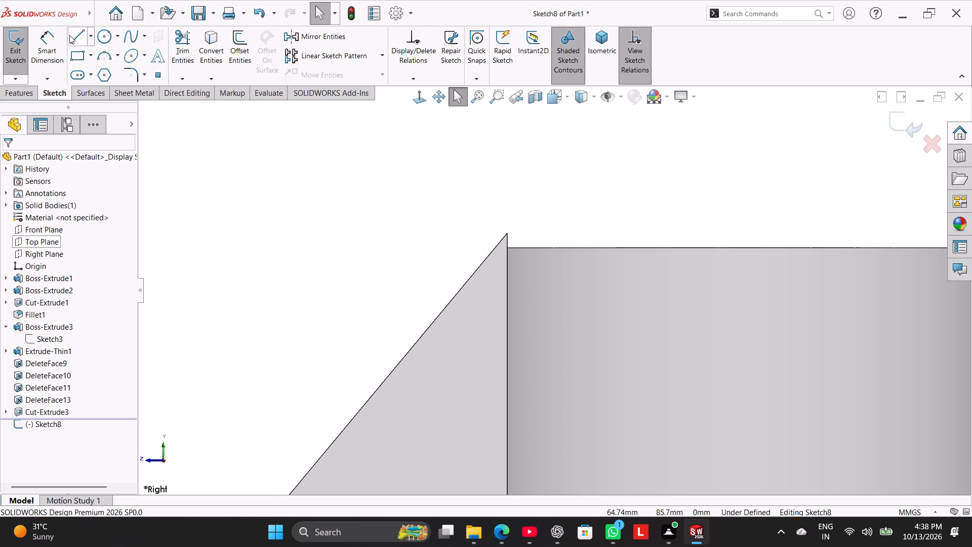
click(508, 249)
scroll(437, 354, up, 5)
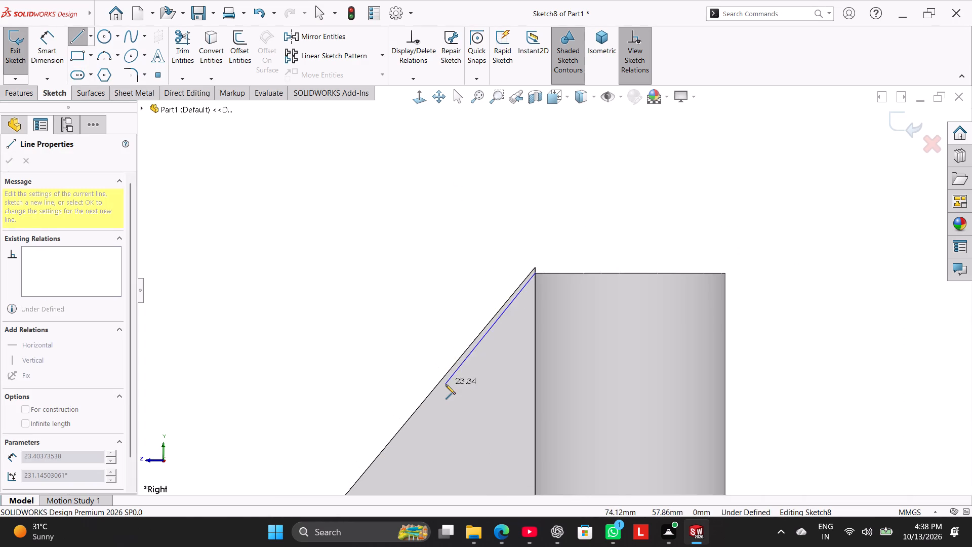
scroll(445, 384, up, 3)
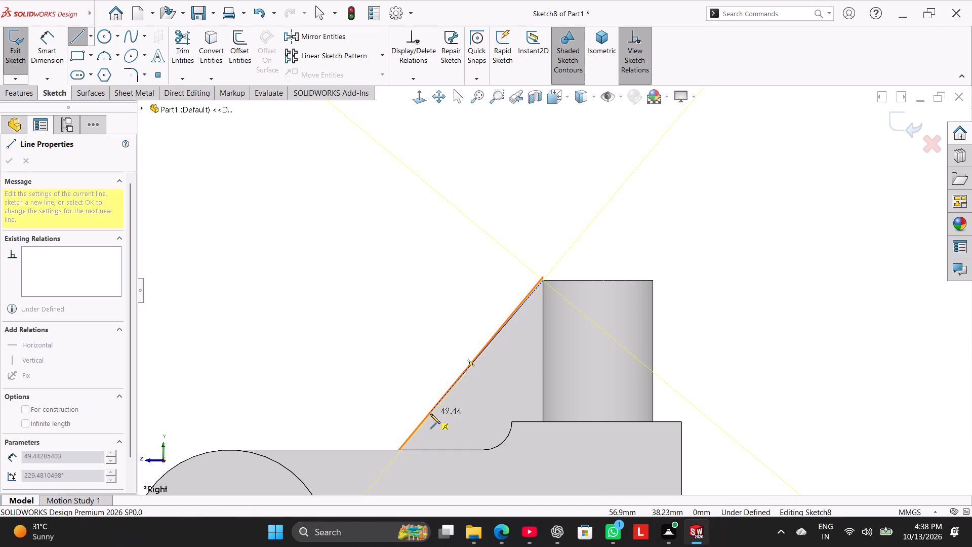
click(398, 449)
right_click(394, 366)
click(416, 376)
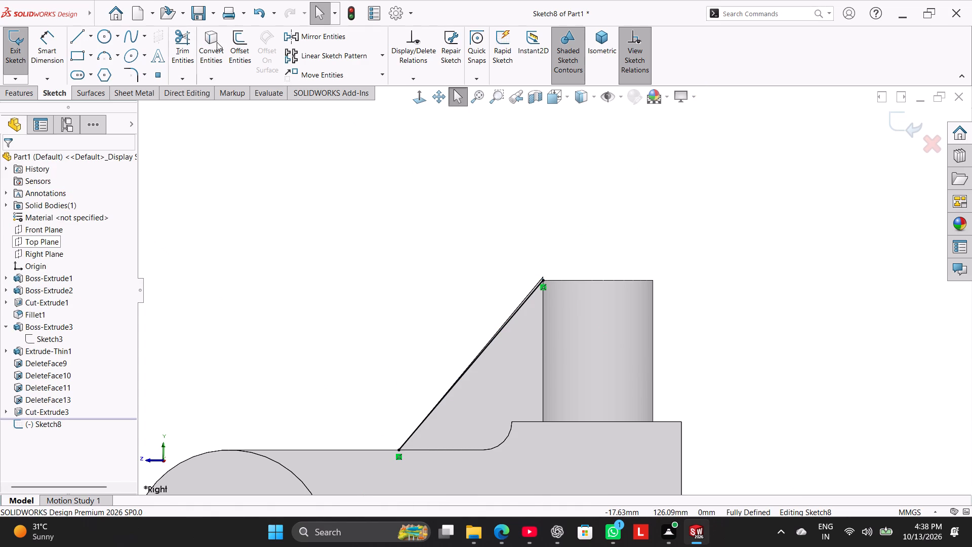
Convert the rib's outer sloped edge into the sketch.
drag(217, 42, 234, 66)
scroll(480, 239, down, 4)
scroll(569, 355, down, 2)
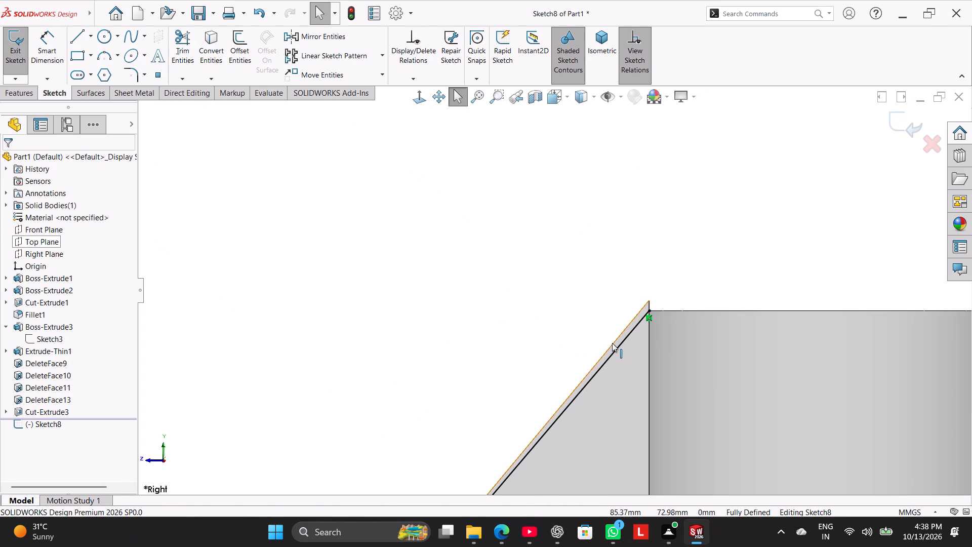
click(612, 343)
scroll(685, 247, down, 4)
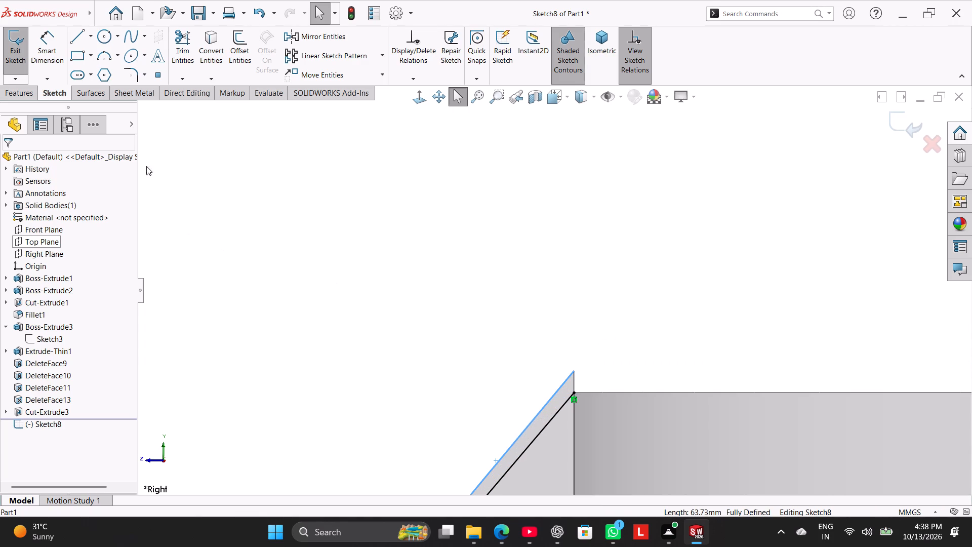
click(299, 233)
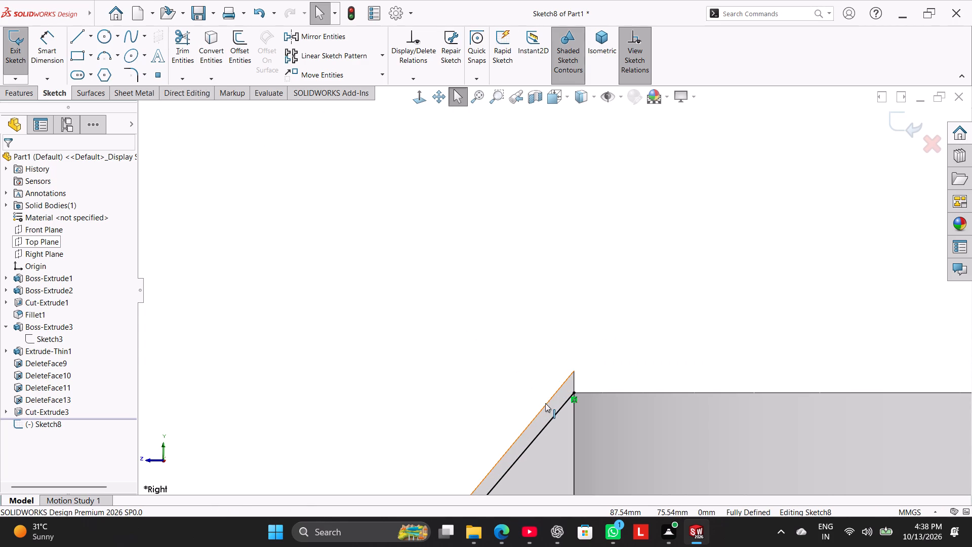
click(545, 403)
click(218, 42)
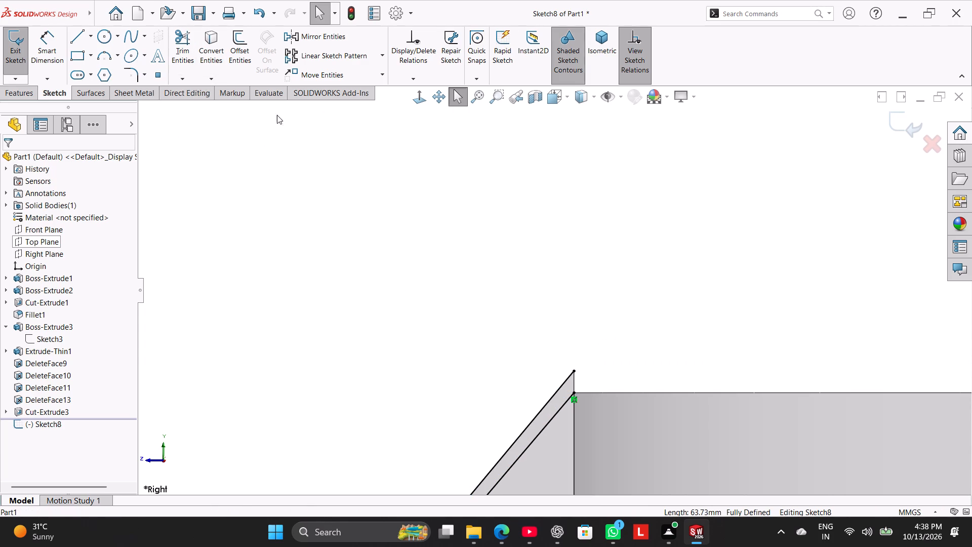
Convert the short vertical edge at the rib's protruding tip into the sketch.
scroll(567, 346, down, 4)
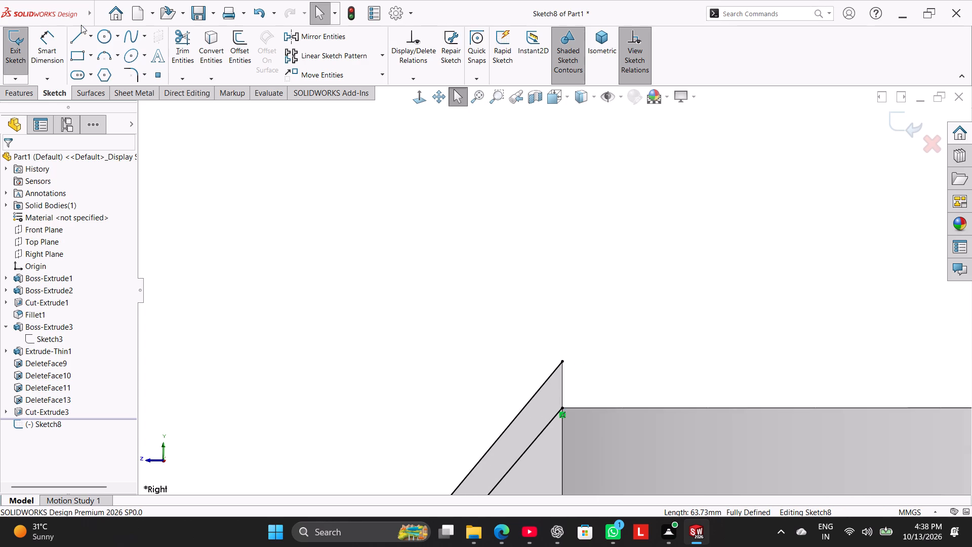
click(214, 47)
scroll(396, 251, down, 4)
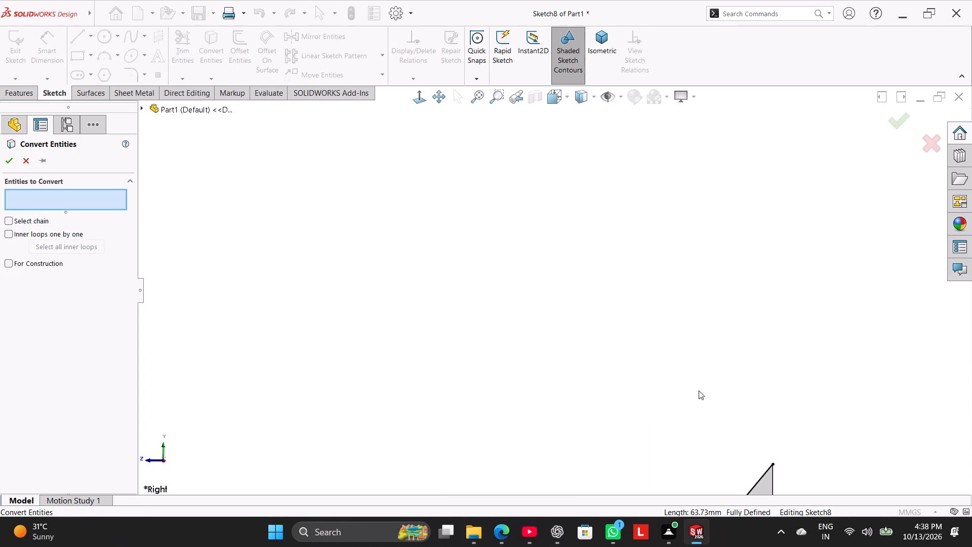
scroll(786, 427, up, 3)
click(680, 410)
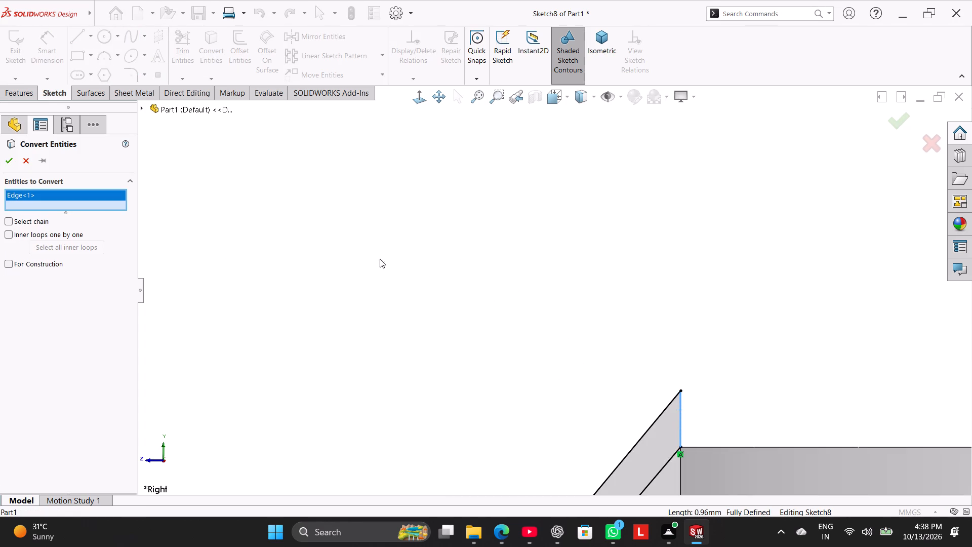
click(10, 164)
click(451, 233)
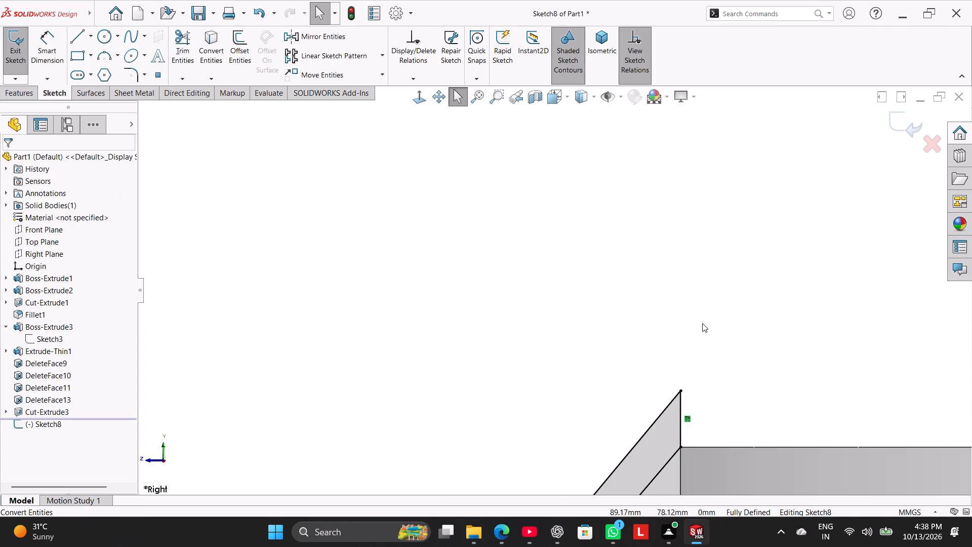
Examine how the sketched profile lines up with the rib's tip and the boss's end face.
scroll(702, 323, up, 2)
middle_drag(661, 370, 656, 427)
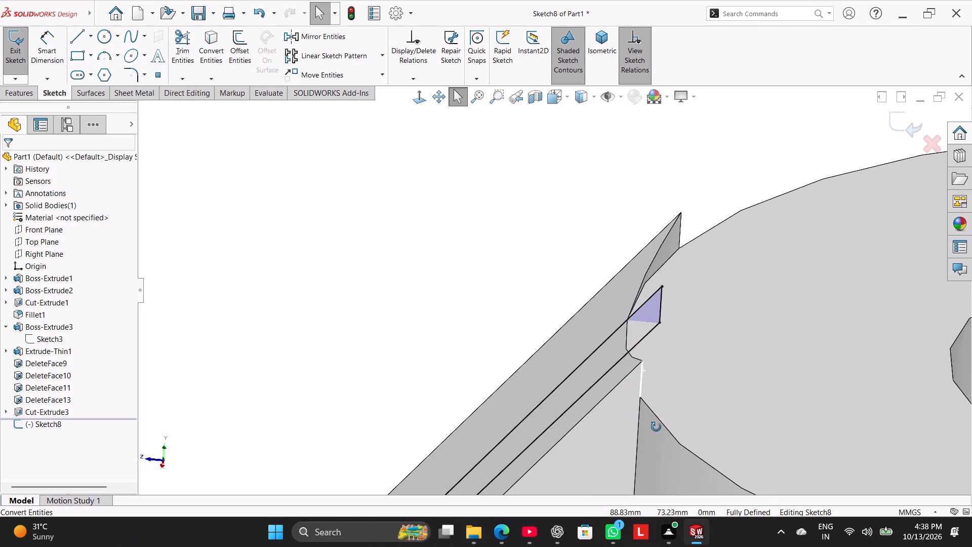
middle_drag(656, 427, 639, 442)
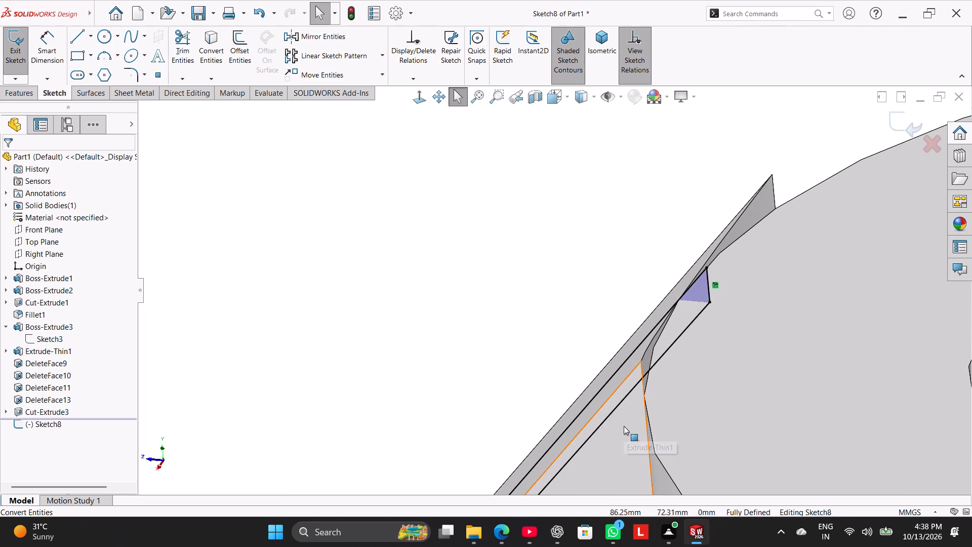
middle_drag(626, 300, 638, 314)
scroll(737, 331, down, 4)
middle_drag(737, 332, 747, 278)
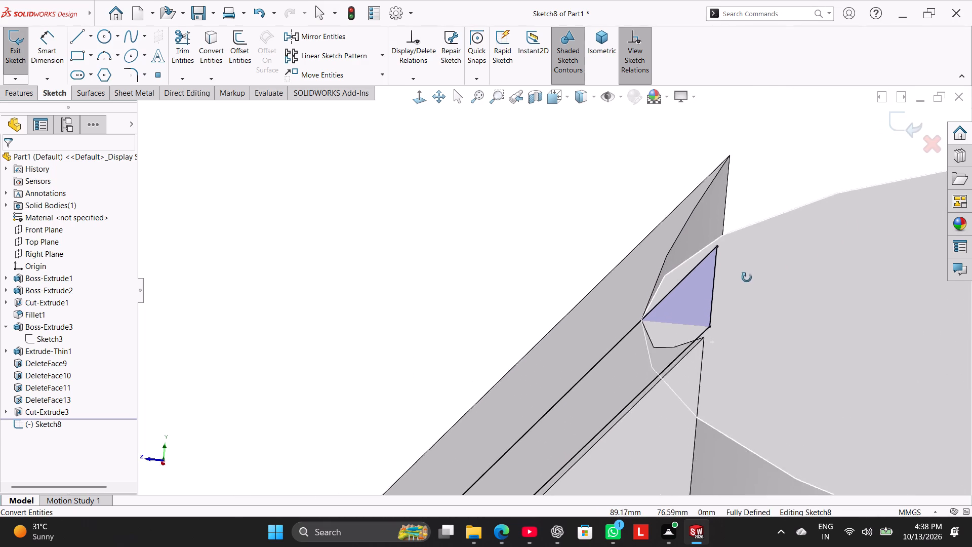
middle_drag(747, 278, 728, 306)
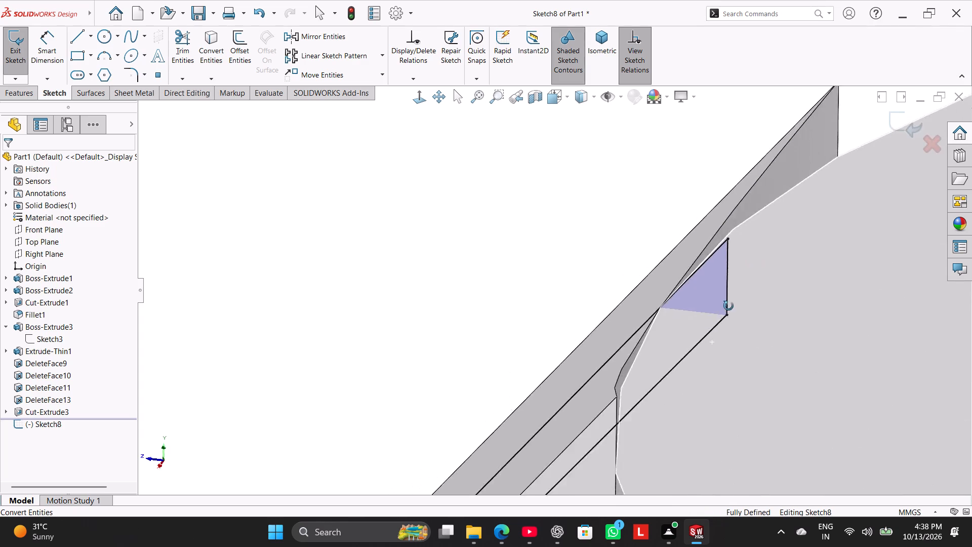
middle_drag(728, 306, 678, 311)
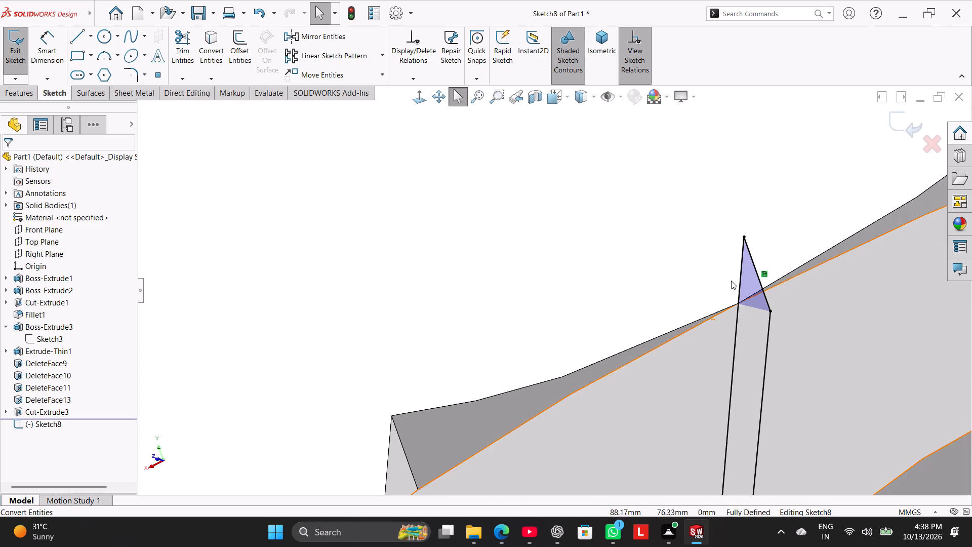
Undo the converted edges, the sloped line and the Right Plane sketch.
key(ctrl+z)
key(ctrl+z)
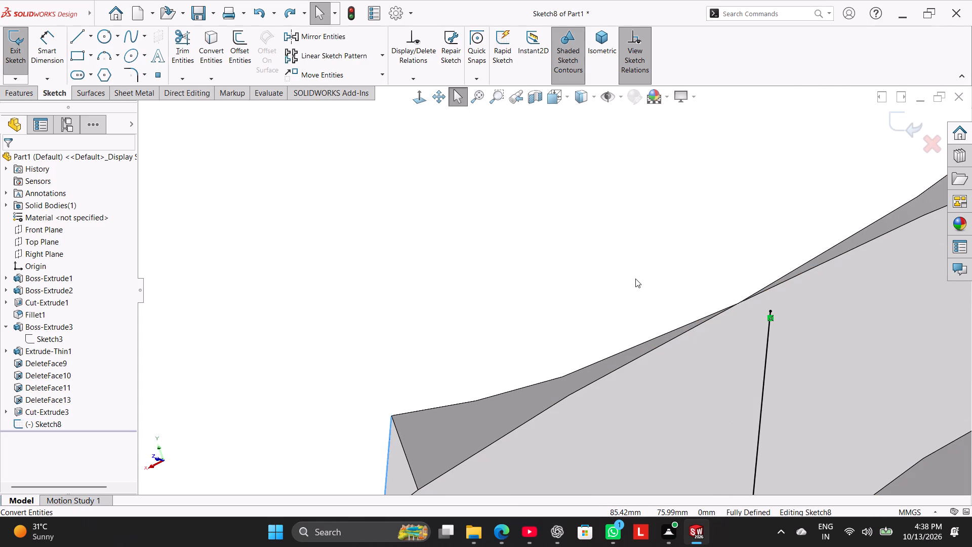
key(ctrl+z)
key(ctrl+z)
Delete the two curved sliver faces at the rib's tip above the boss's end face using Delete Face with Delete and Fill.
scroll(384, 303, up, 2)
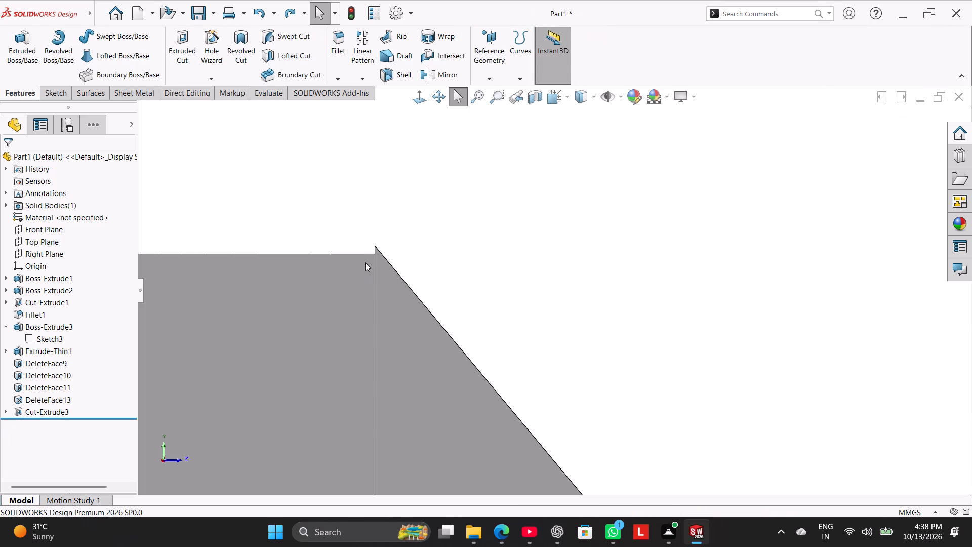
middle_drag(359, 249, 403, 303)
scroll(350, 197, down, 4)
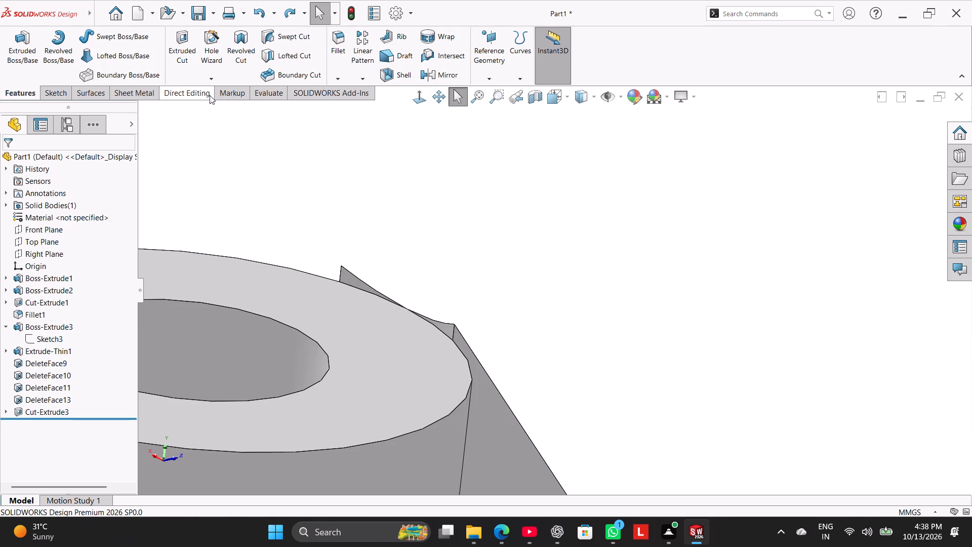
click(207, 95)
click(217, 52)
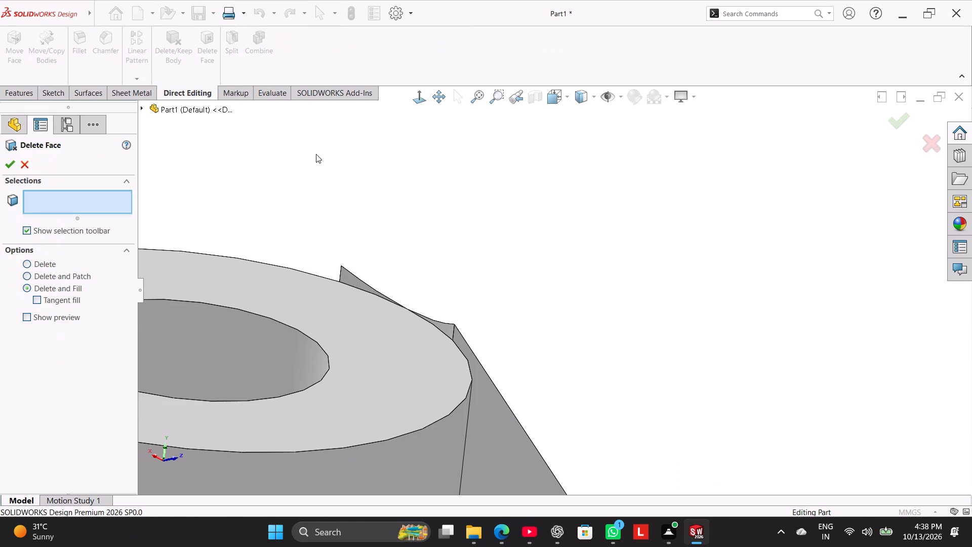
scroll(396, 201, down, 4)
click(335, 379)
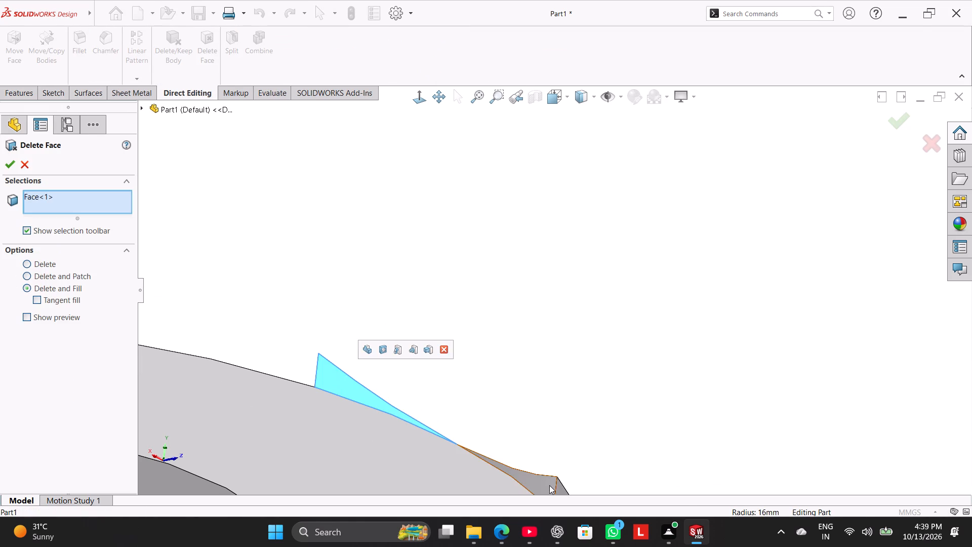
click(549, 485)
middle_drag(543, 397, 510, 410)
scroll(496, 410, up, 8)
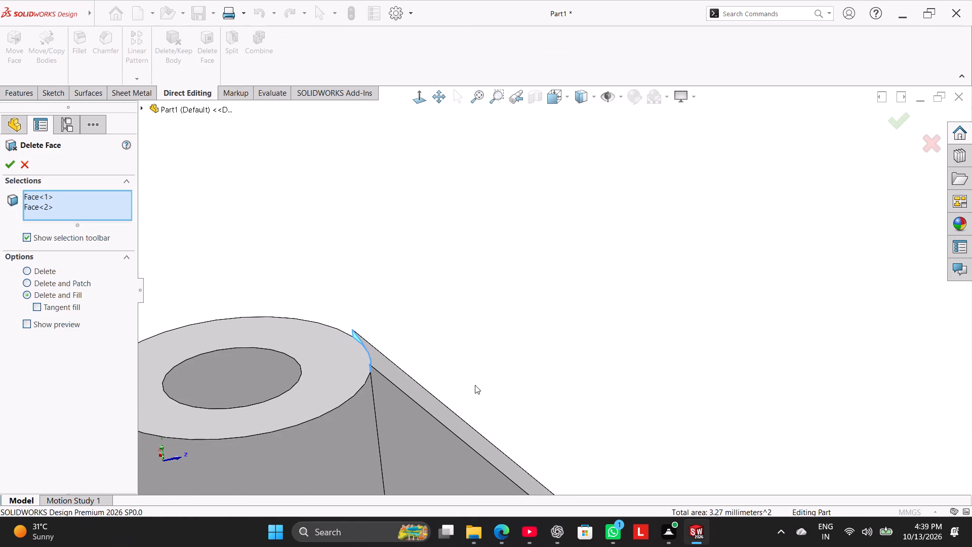
middle_drag(465, 366, 426, 388)
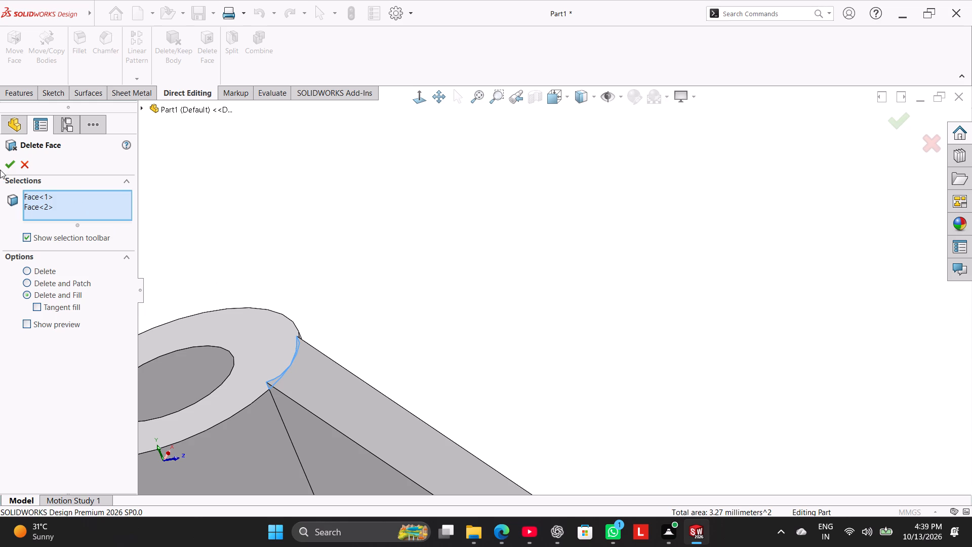
click(7, 163)
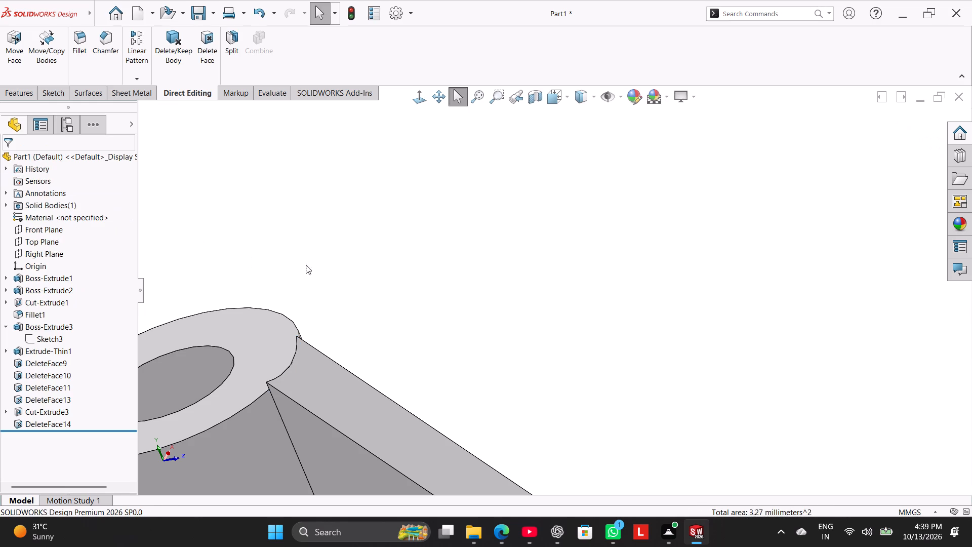
Delete the small sliver face at the rib's tip beside the boss's end face using Delete Face with Delete and Fill.
click(348, 263)
middle_drag(357, 308, 422, 285)
scroll(545, 319, down, 3)
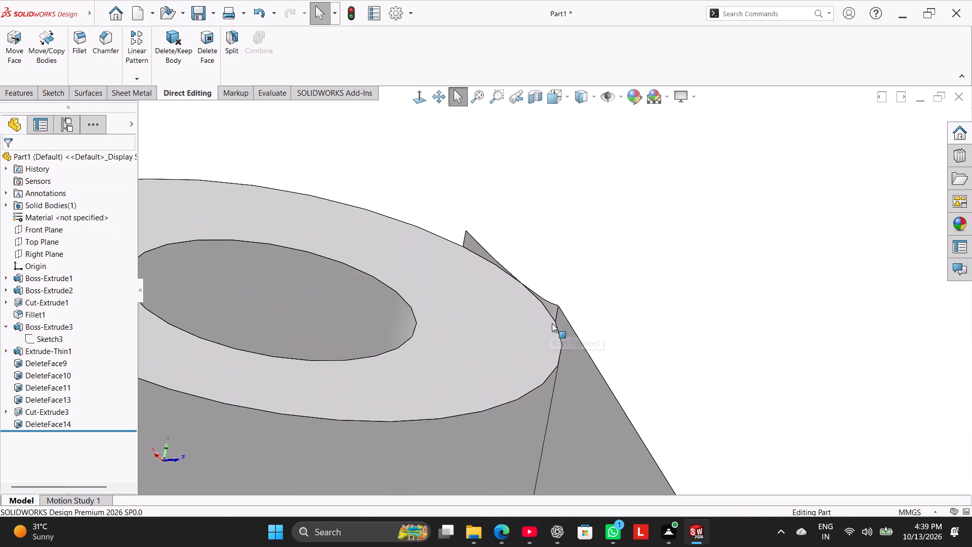
scroll(552, 323, down, 3)
click(213, 60)
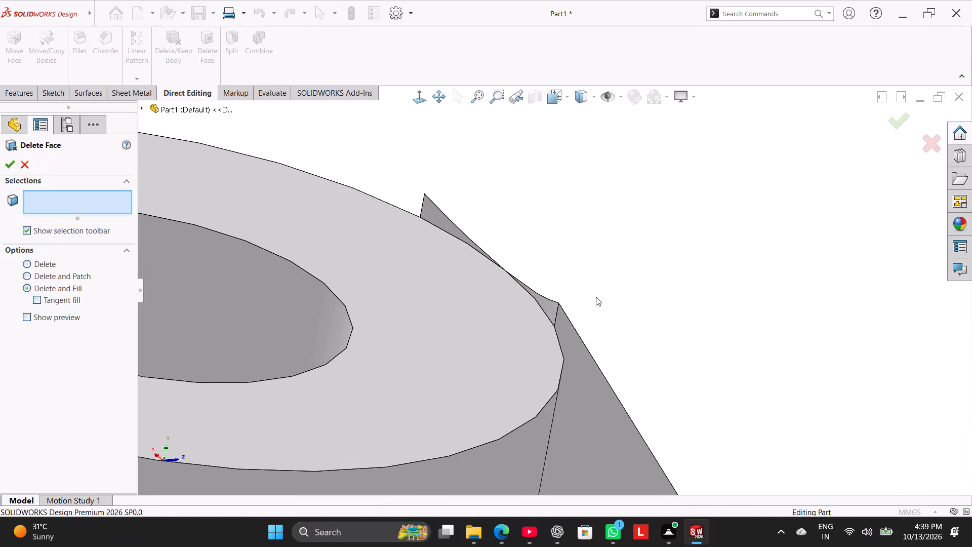
click(549, 311)
click(11, 166)
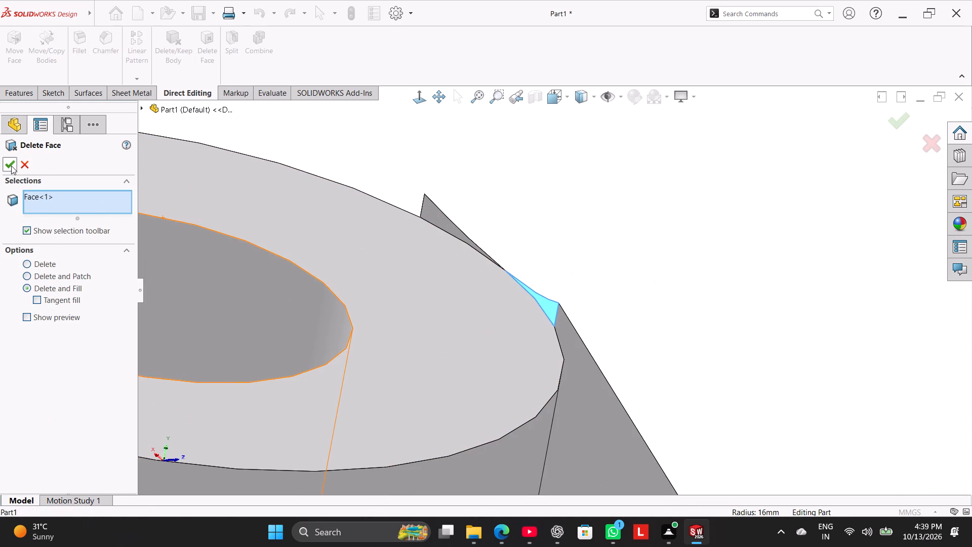
Open the sketch behind the cut at the rib's tip, review it, and exit it.
right_click(549, 302)
click(579, 273)
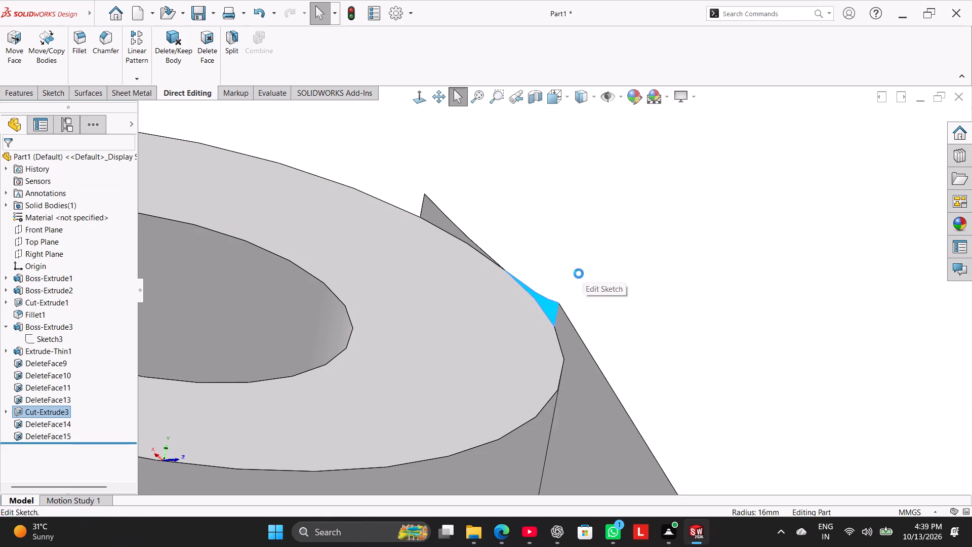
click(606, 193)
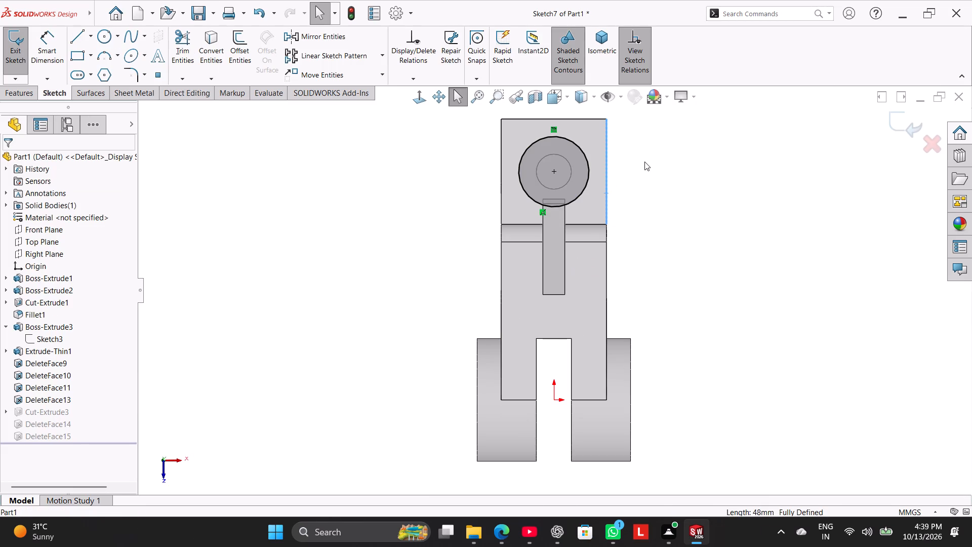
click(644, 162)
click(14, 48)
Inspect the rib's tip around the boss, then reopen the cut's sketch from the leftover sliver face and exit it.
scroll(435, 175, down, 1)
middle_drag(445, 184, 489, 215)
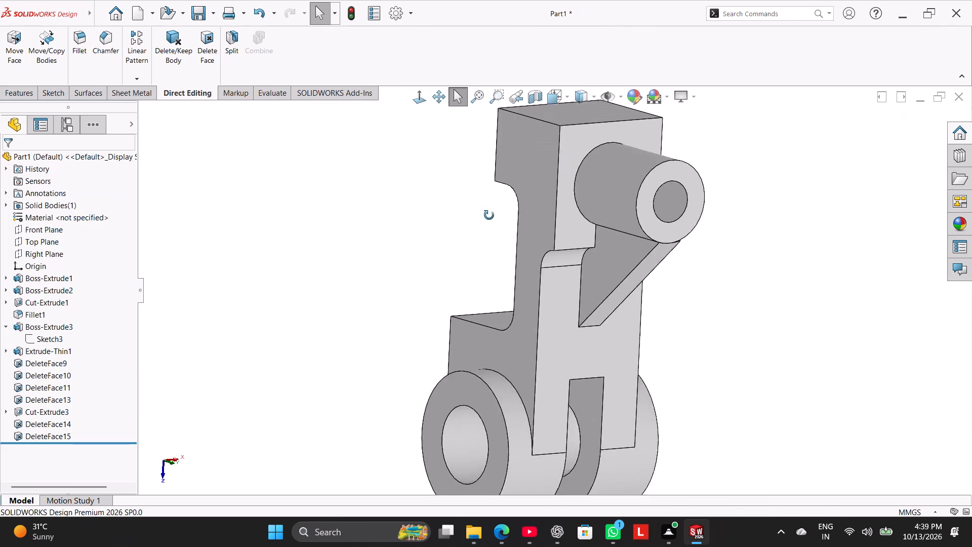
middle_drag(489, 215, 520, 241)
scroll(734, 260, down, 9)
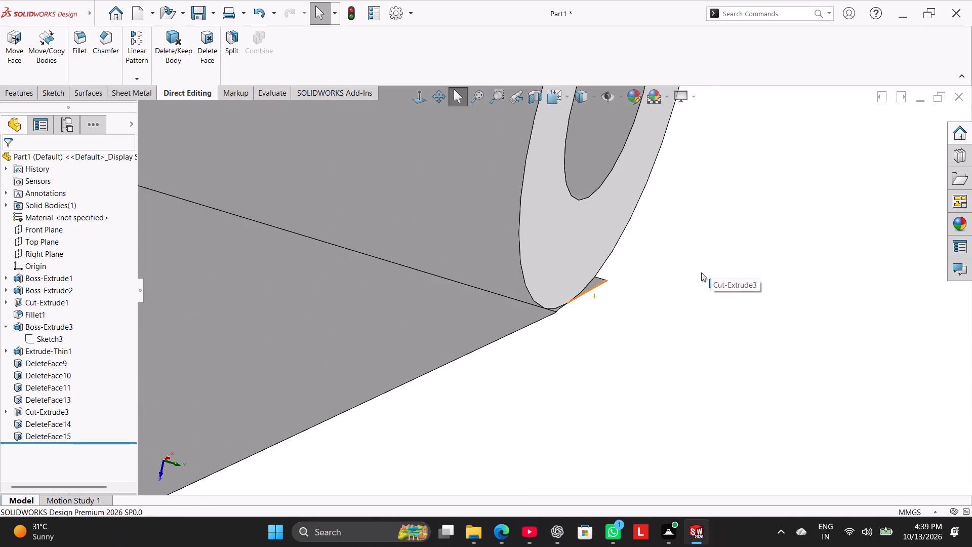
middle_drag(701, 272, 539, 294)
scroll(448, 263, up, 8)
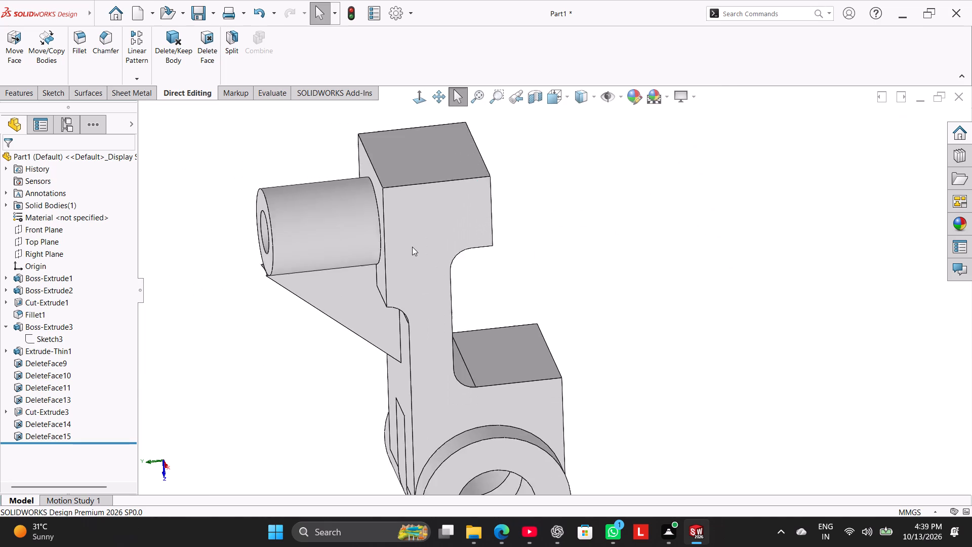
scroll(412, 247, up, 2)
middle_drag(413, 240, 535, 230)
scroll(407, 260, down, 5)
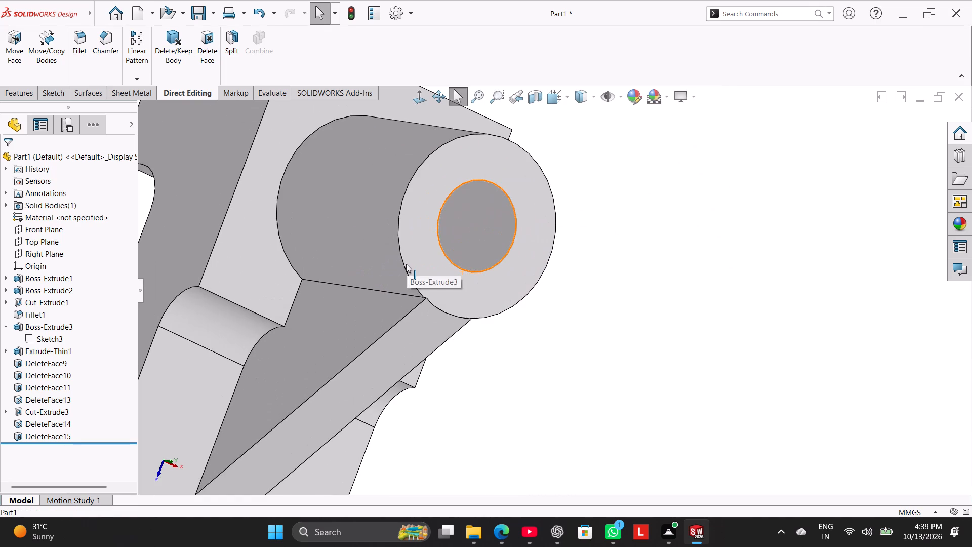
middle_drag(388, 269, 319, 338)
scroll(406, 335, down, 4)
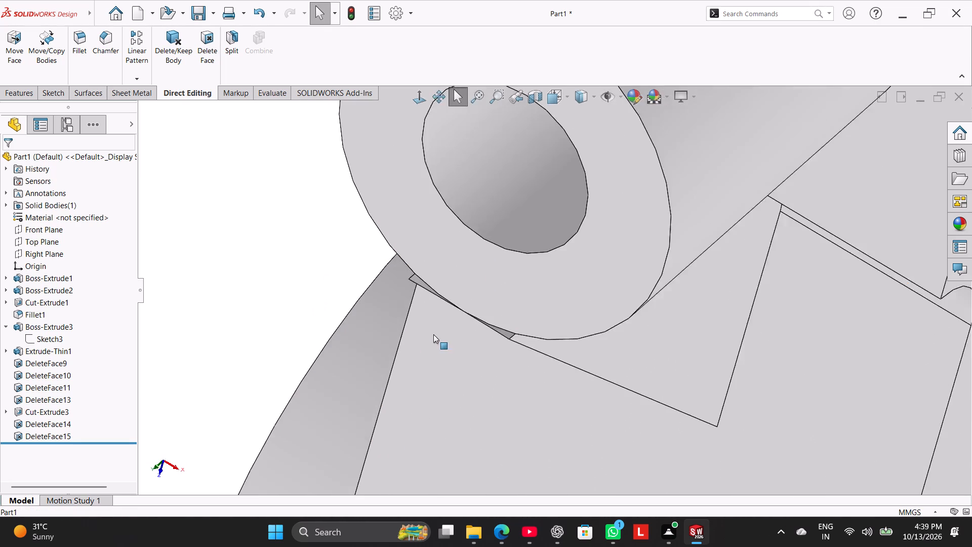
scroll(433, 334, down, 3)
click(568, 318)
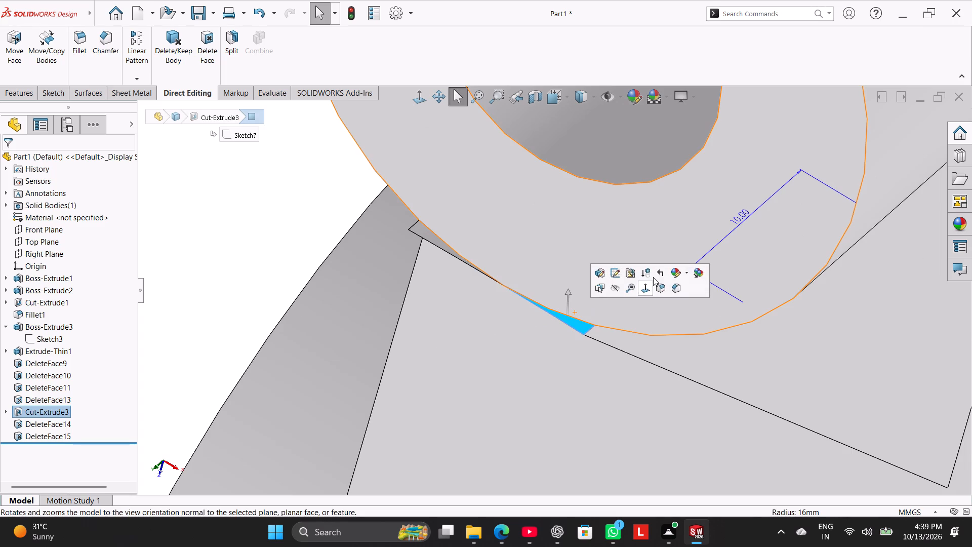
click(617, 273)
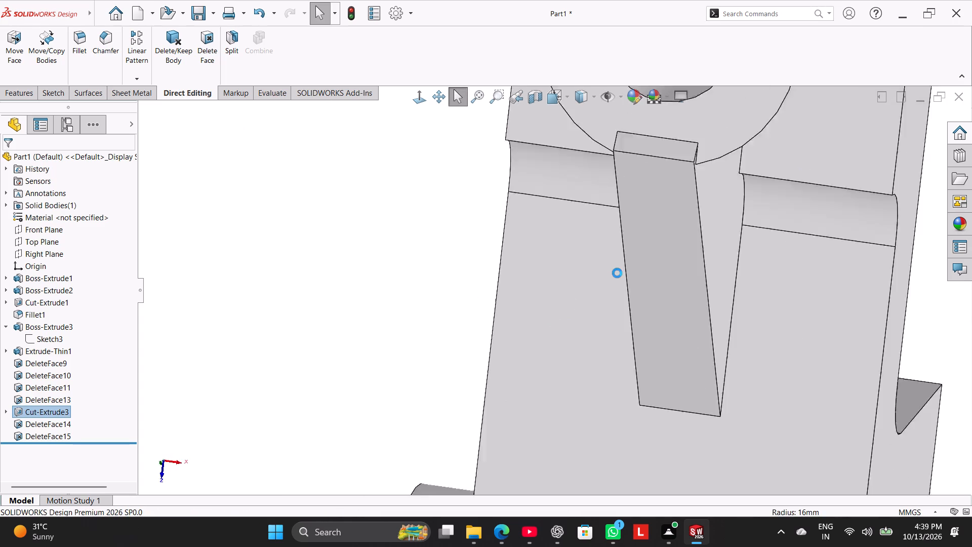
click(624, 216)
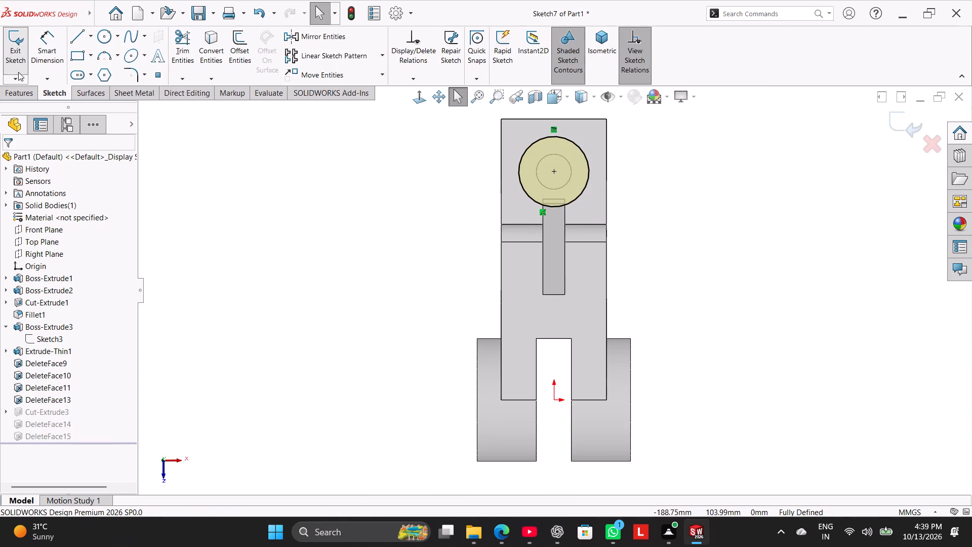
click(15, 67)
Examine the leftover sliver faces where the rib's tip meets the boss's end face.
middle_drag(577, 157, 514, 250)
scroll(500, 268, down, 3)
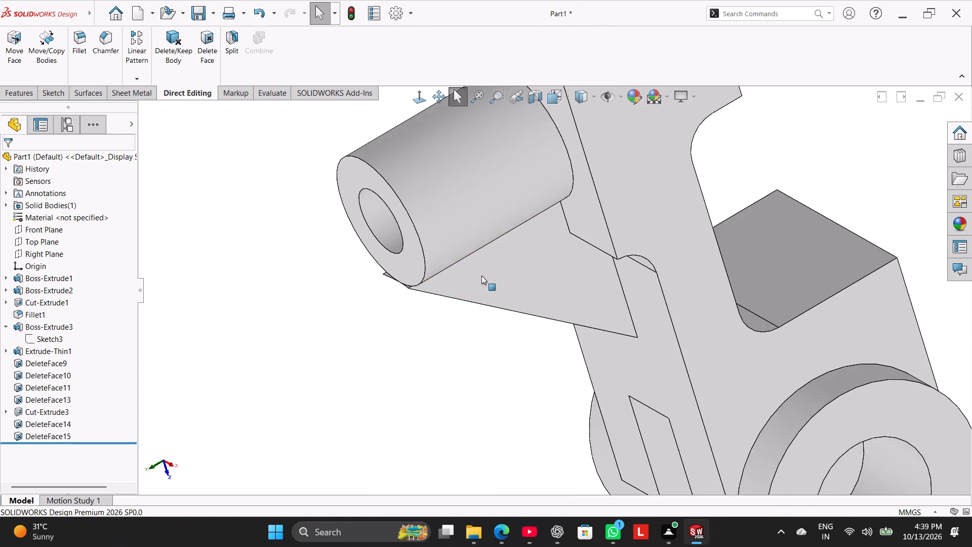
scroll(481, 276, down, 10)
right_click(442, 297)
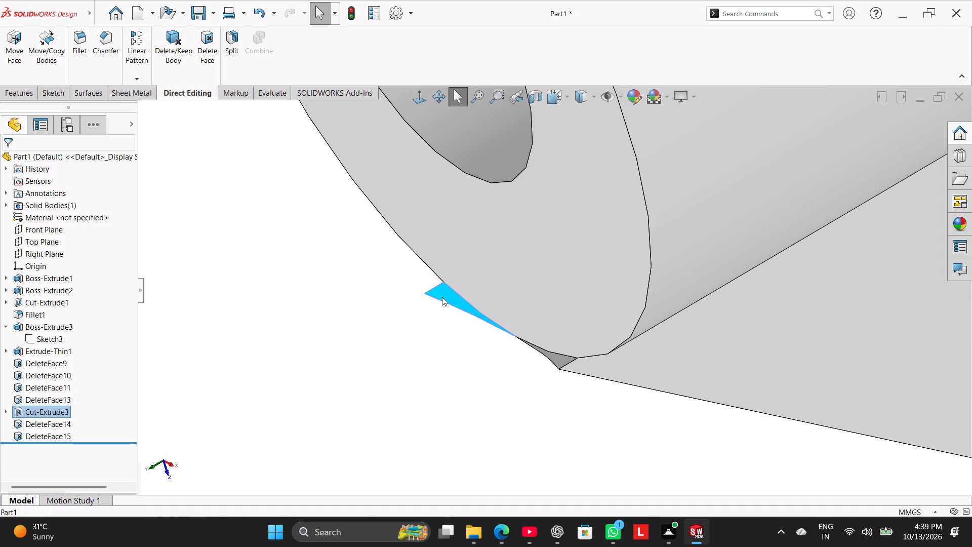
click(335, 301)
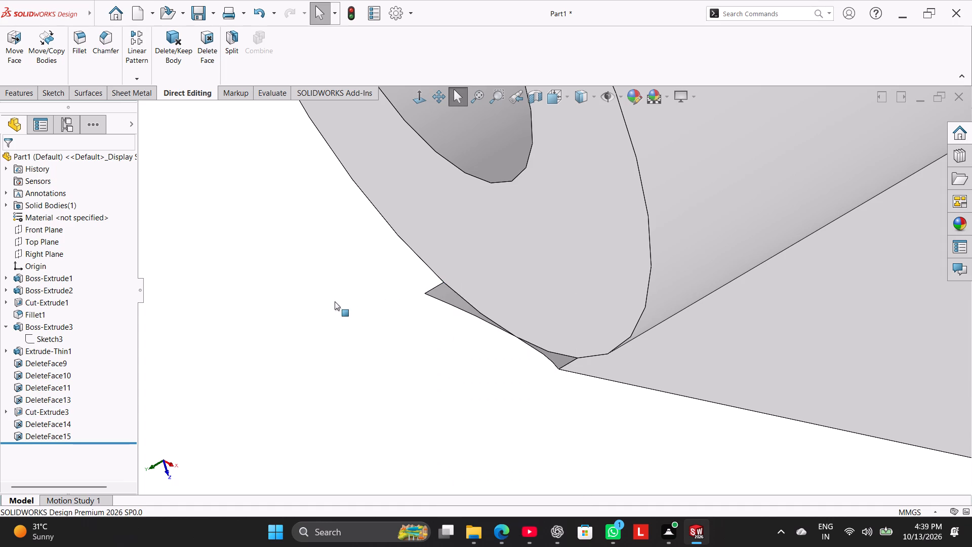
middle_drag(523, 317, 552, 278)
scroll(552, 297, down, 1)
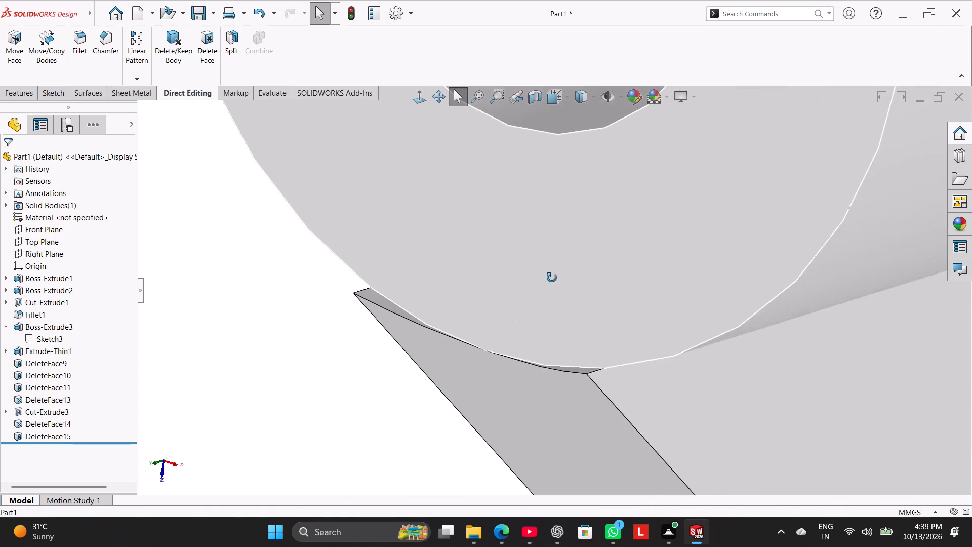
middle_drag(552, 278, 525, 346)
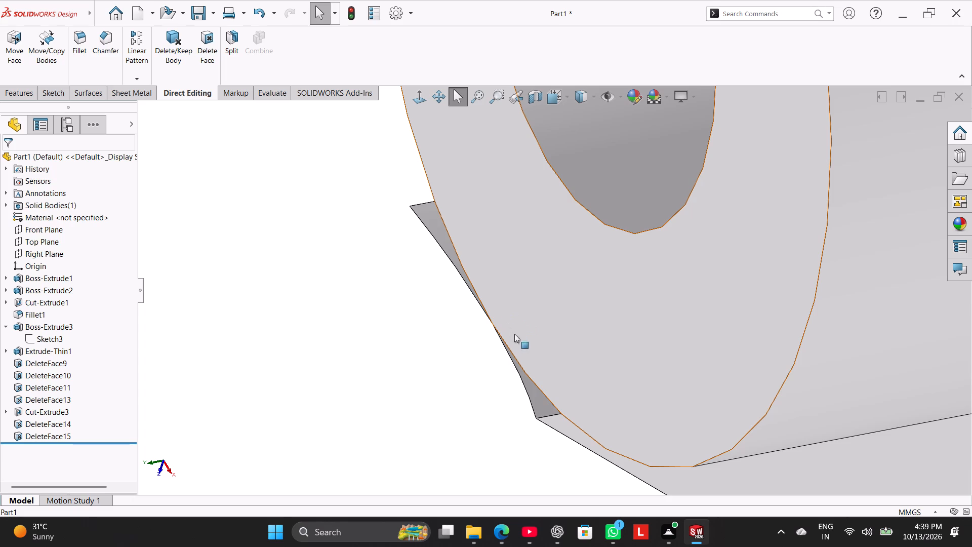
scroll(427, 357, up, 5)
scroll(487, 309, up, 3)
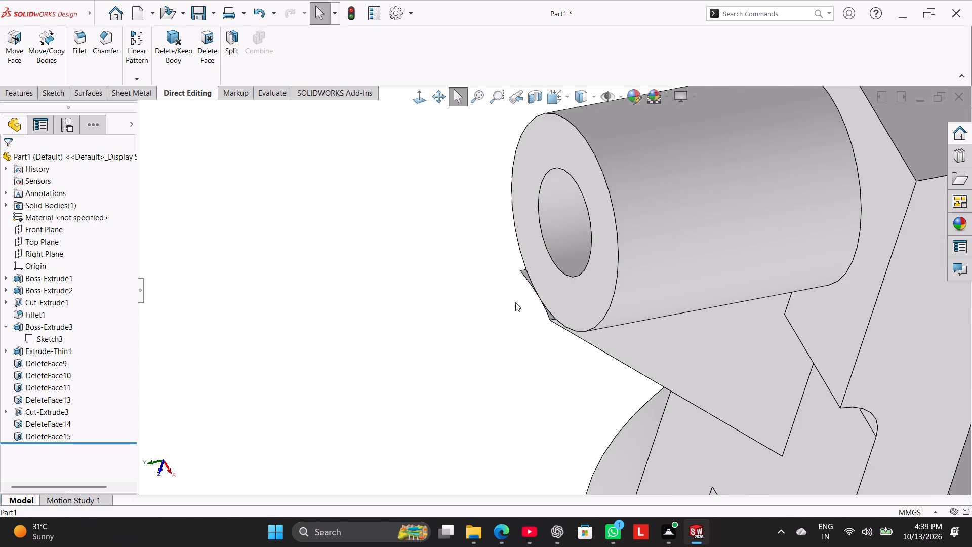
scroll(570, 287, up, 1)
scroll(611, 255, up, 2)
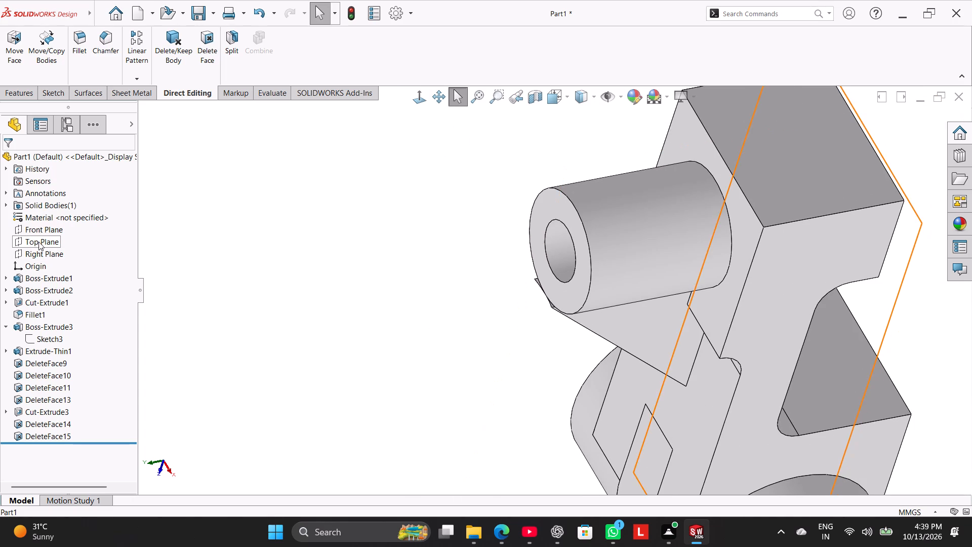
Start a new sketch on the Front Plane and face it squarely from behind.
click(37, 229)
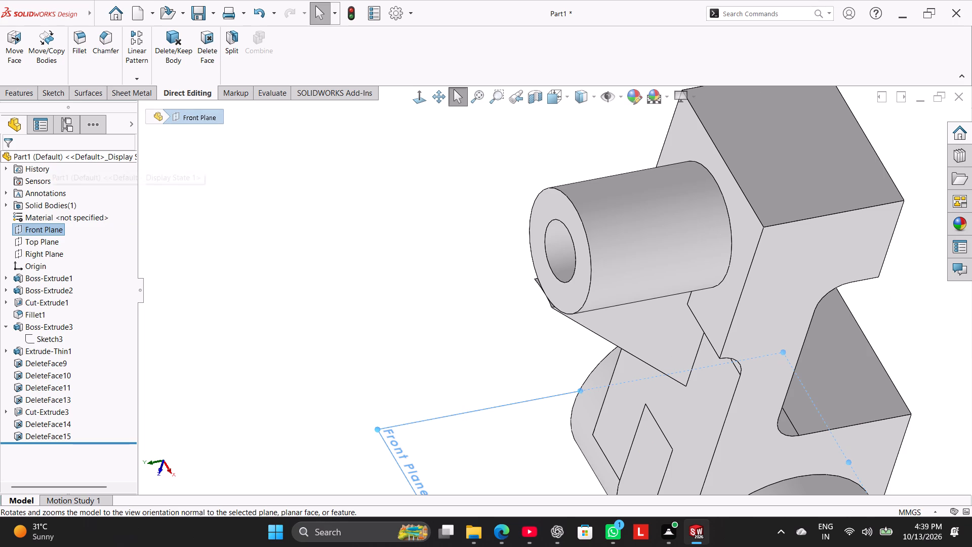
click(26, 98)
click(53, 89)
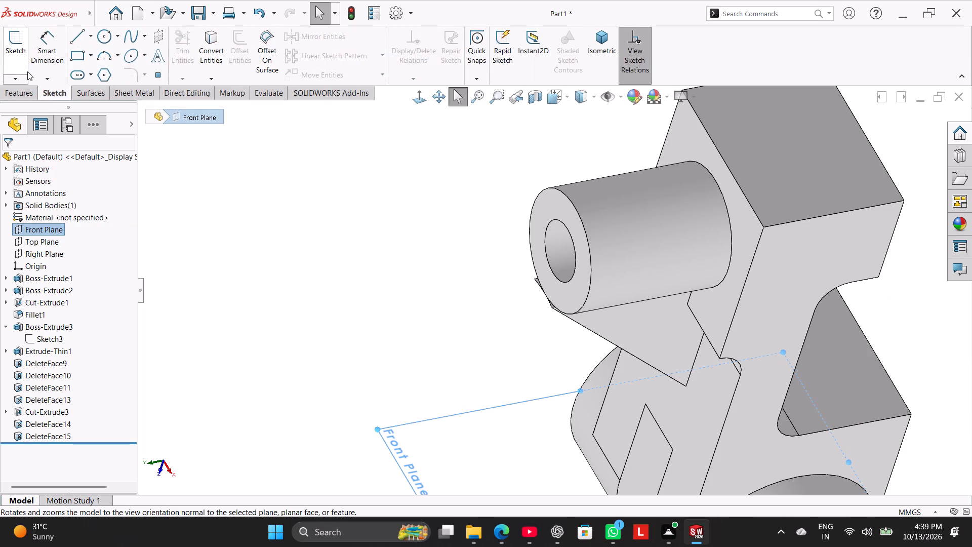
click(19, 50)
click(272, 119)
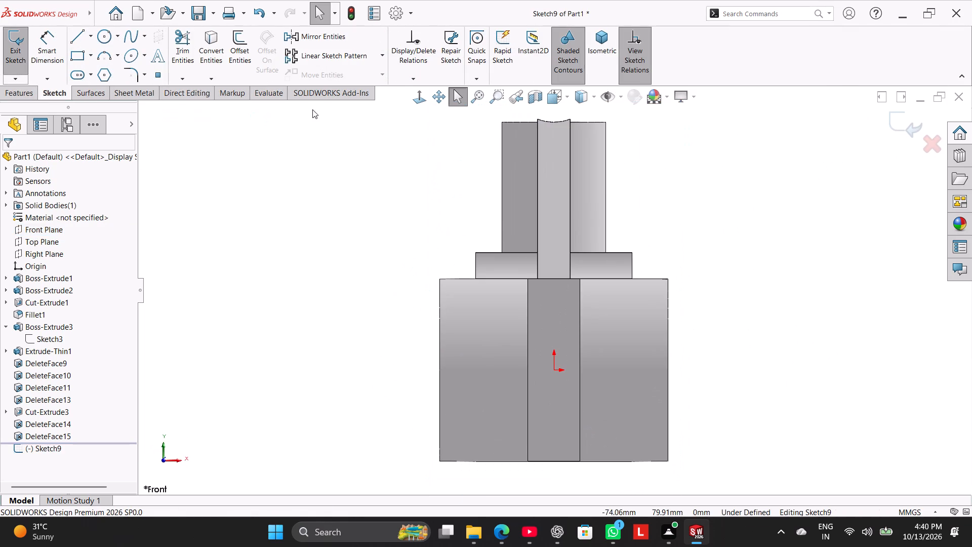
click(415, 101)
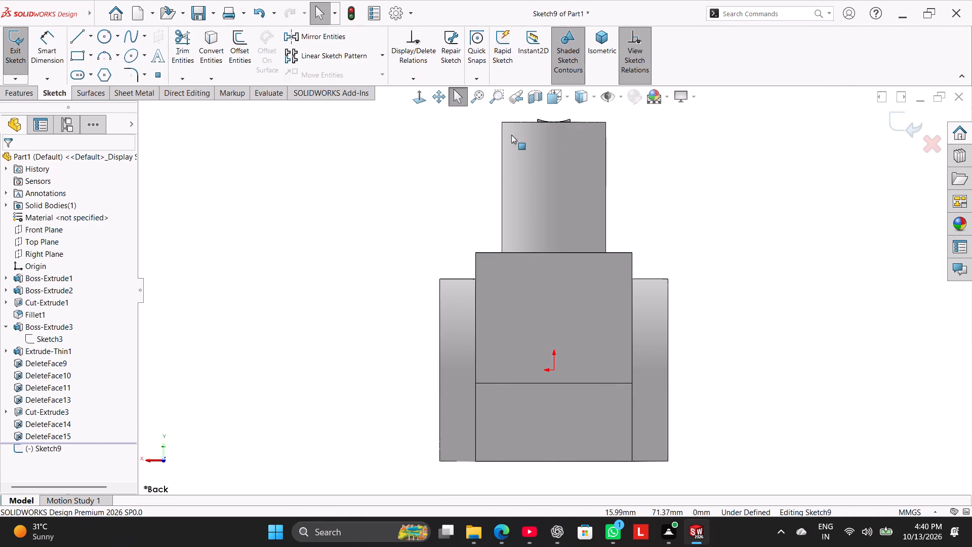
Convert the rib tip's two curved edges, its two short side edges and the boss's end-face edge into the sketch.
scroll(519, 132, down, 3)
scroll(591, 128, down, 8)
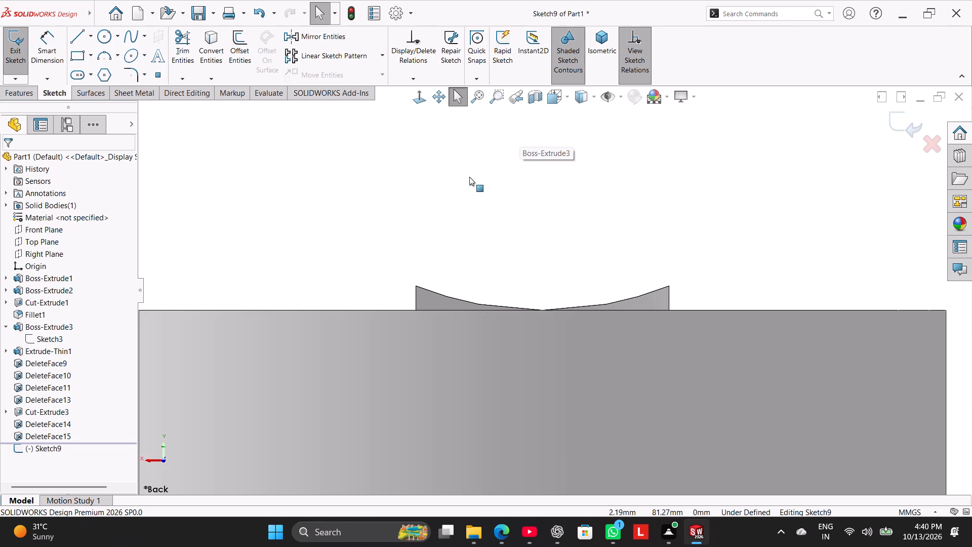
click(202, 57)
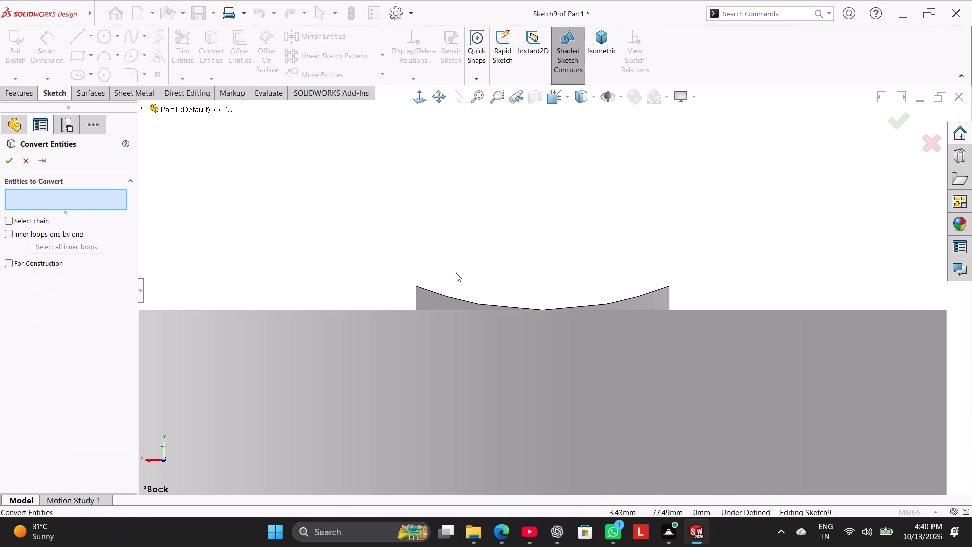
click(452, 299)
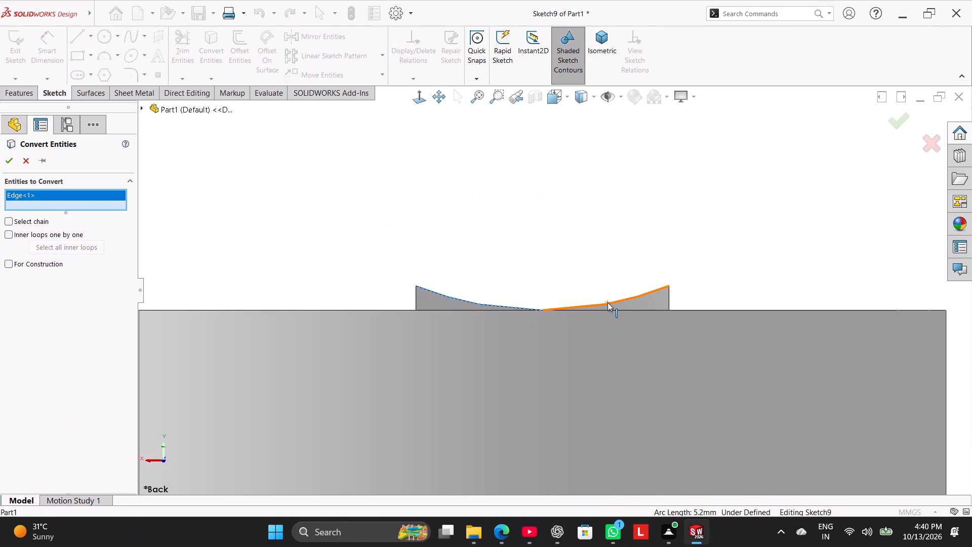
click(607, 302)
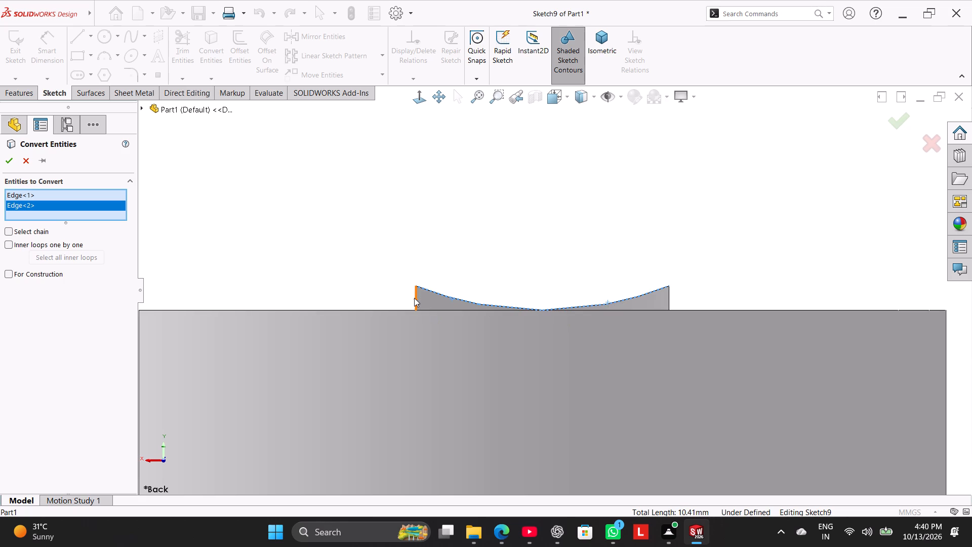
click(416, 298)
click(670, 297)
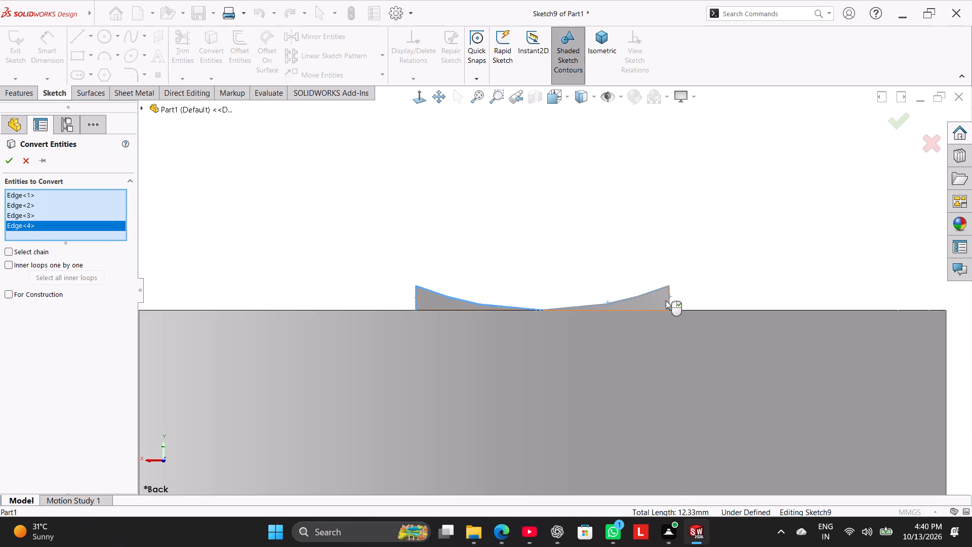
scroll(655, 301, down, 6)
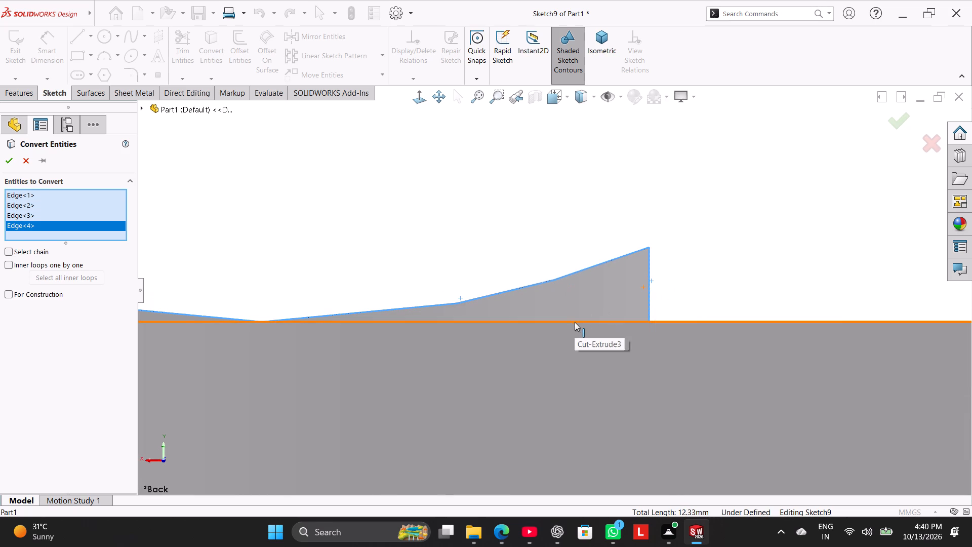
click(575, 322)
scroll(363, 320, up, 4)
middle_drag(338, 258, 343, 282)
scroll(342, 273, up, 3)
click(7, 164)
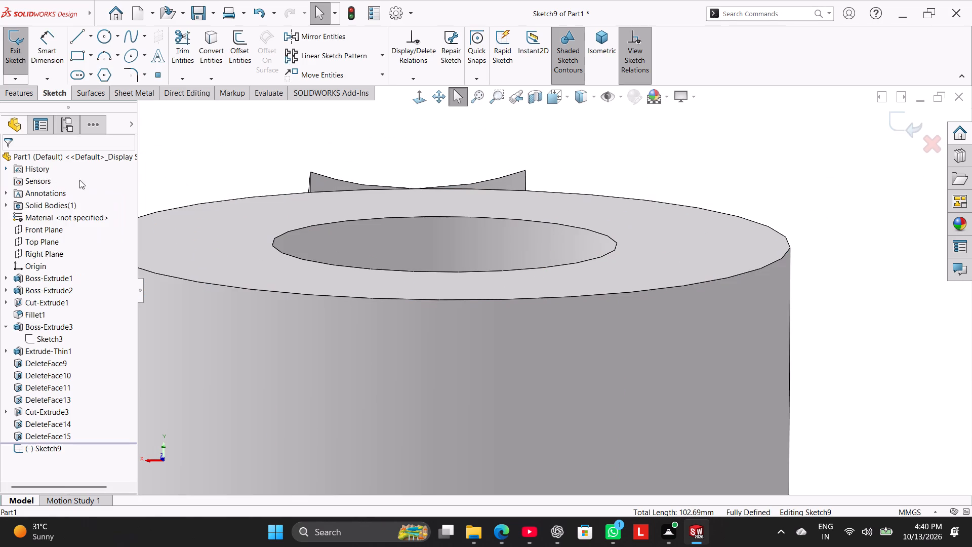
Power-trim both overhanging ends of the converted boss end-face line back to the rib tip's two short side lines.
scroll(396, 143, down, 5)
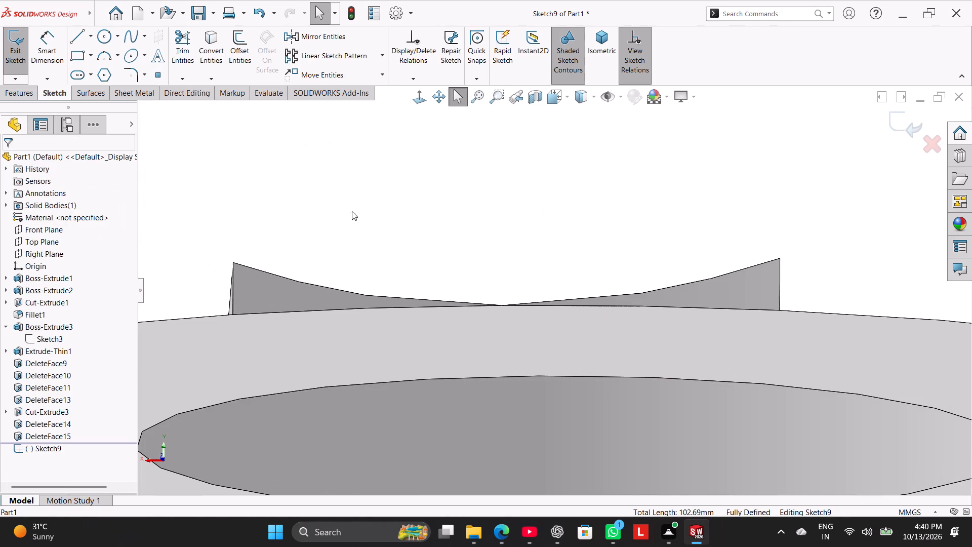
click(188, 52)
drag(192, 248, 207, 302)
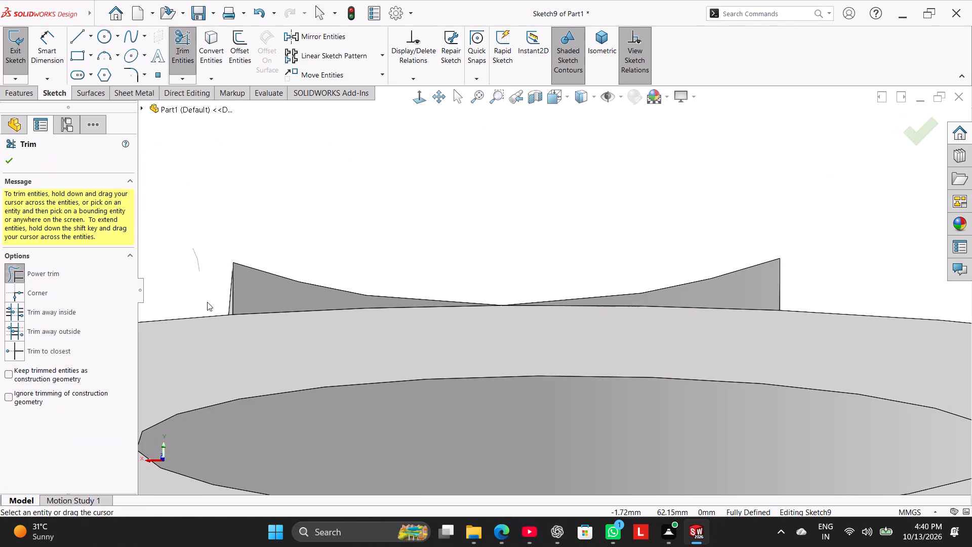
drag(207, 302, 219, 333)
drag(815, 266, 783, 368)
scroll(686, 351, up, 8)
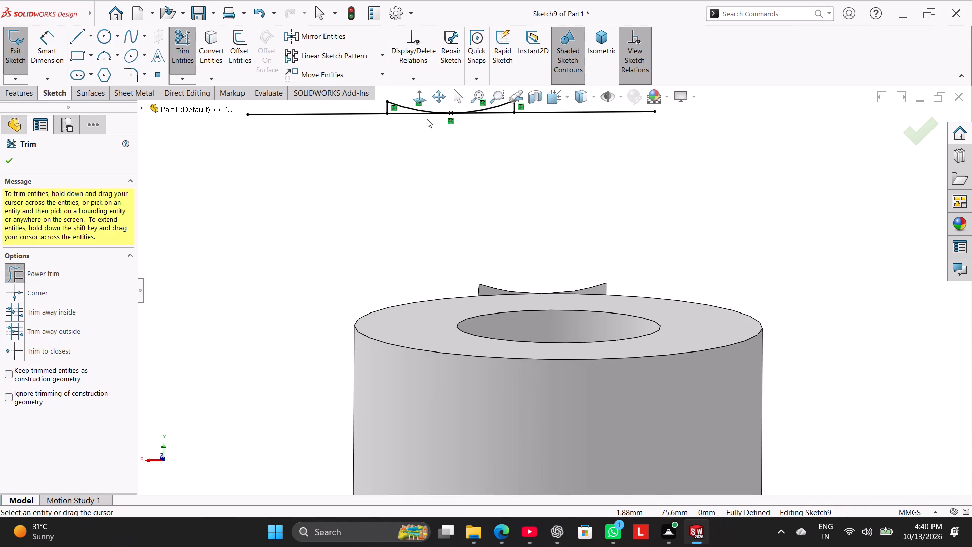
scroll(465, 158, up, 1)
middle_drag(477, 189, 515, 213)
scroll(515, 213, up, 5)
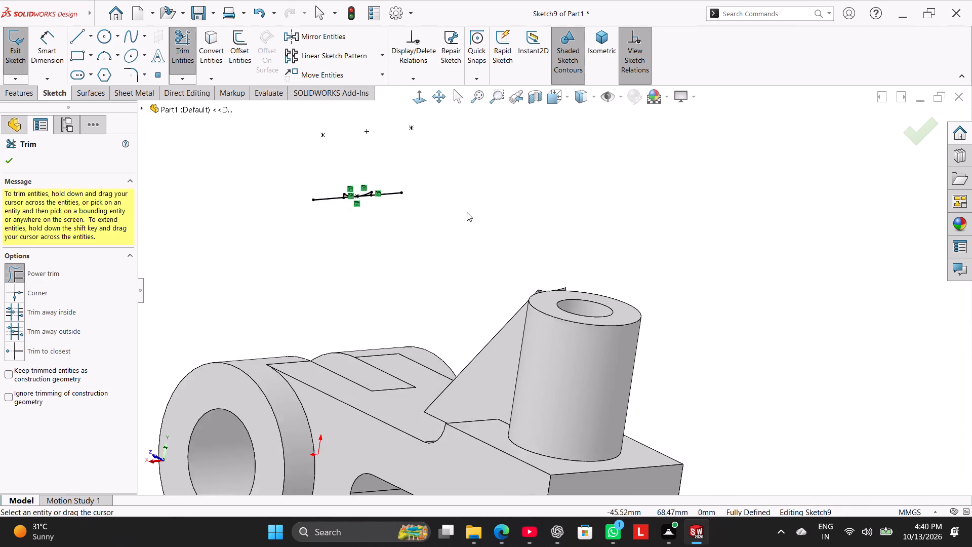
scroll(467, 212, up, 3)
middle_drag(458, 213, 465, 223)
scroll(461, 216, down, 7)
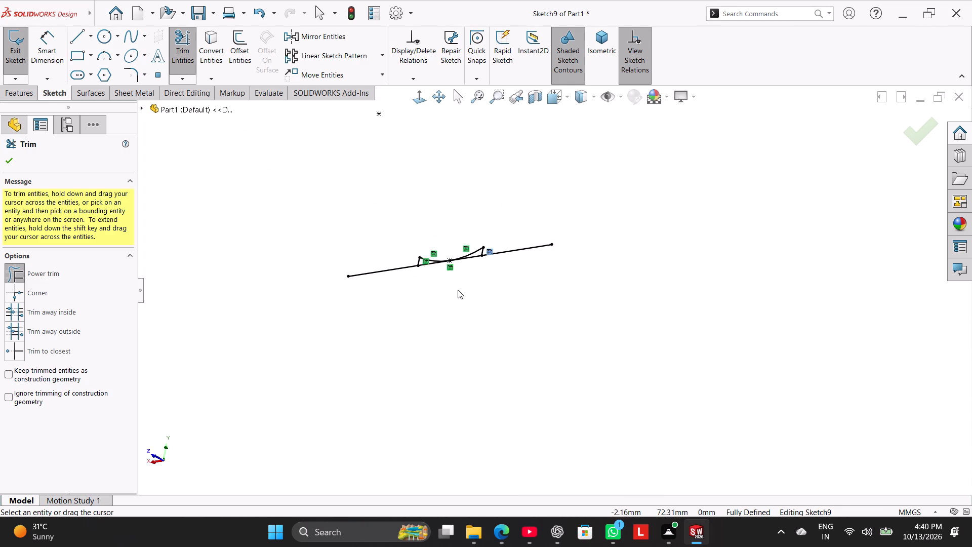
scroll(458, 290, down, 9)
scroll(547, 219, up, 2)
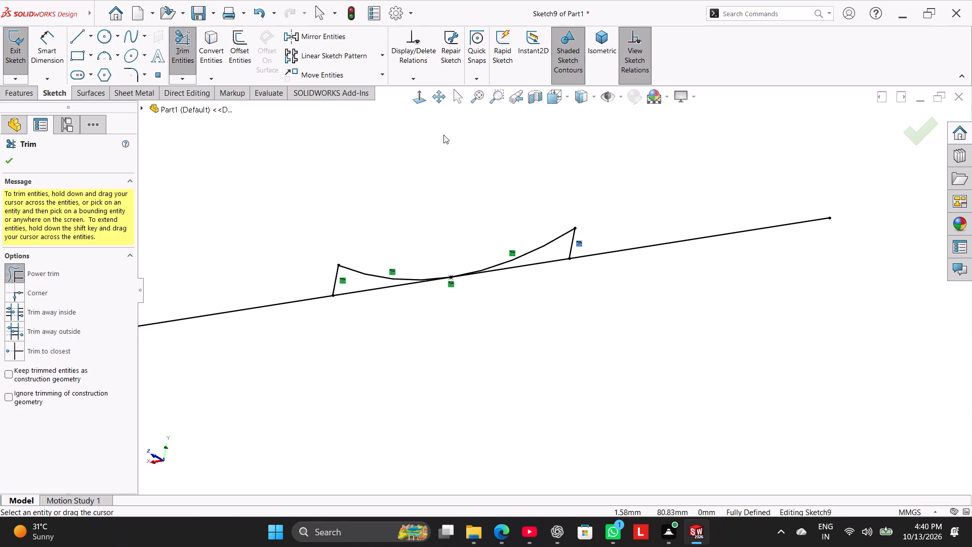
drag(623, 200, 626, 317)
drag(263, 262, 282, 370)
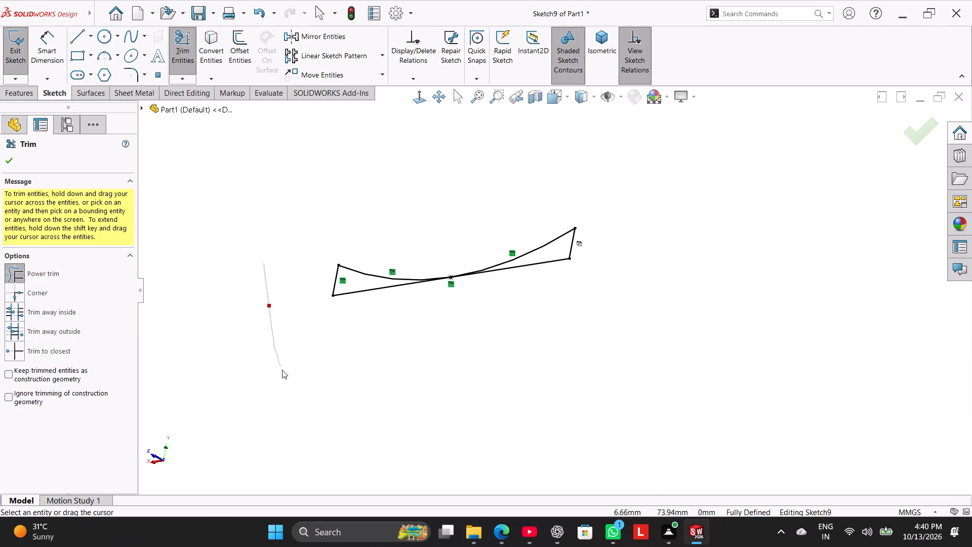
drag(282, 370, 287, 377)
scroll(457, 288, down, 2)
middle_drag(461, 309, 477, 325)
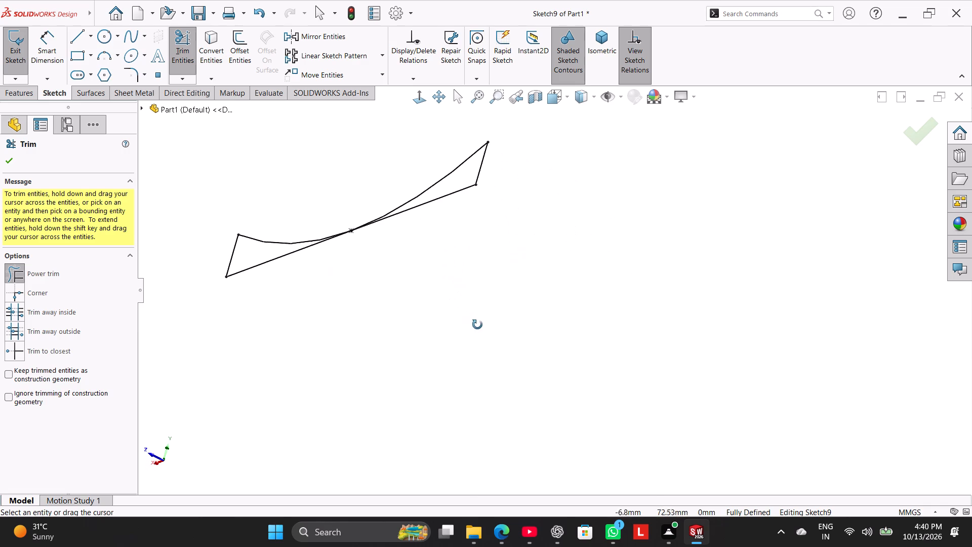
middle_drag(477, 325, 478, 326)
click(7, 164)
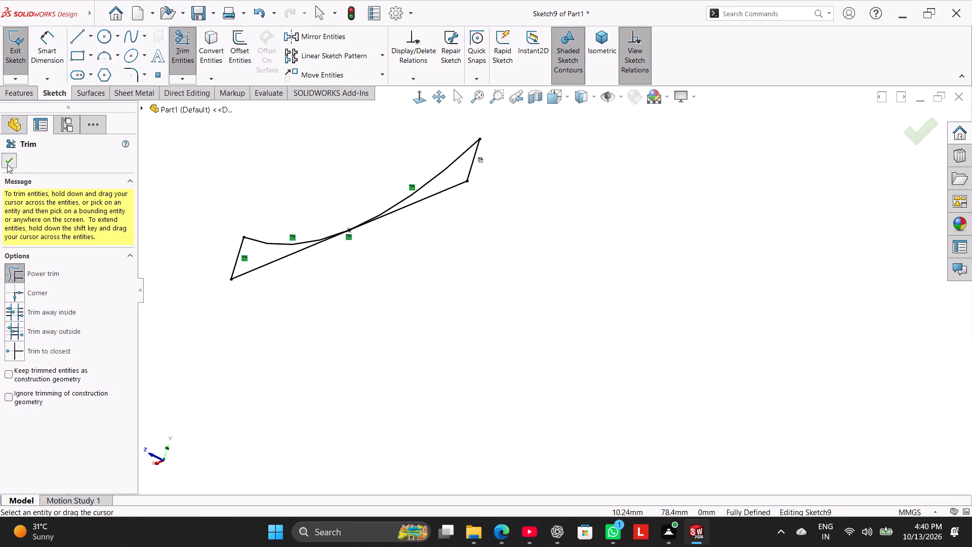
Start an Extruded Cut from the trimmed sketch with the end condition Through All - Both.
click(20, 97)
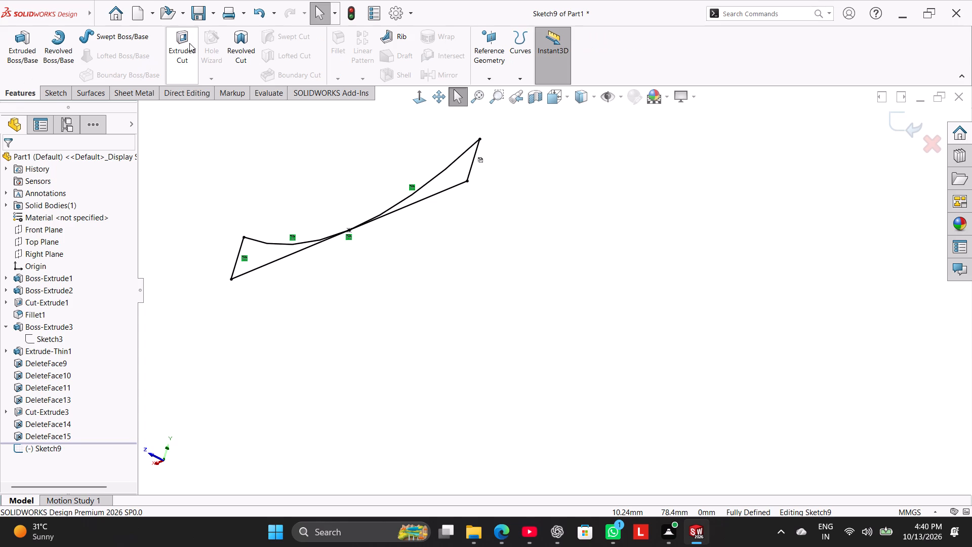
click(189, 43)
scroll(424, 216, up, 5)
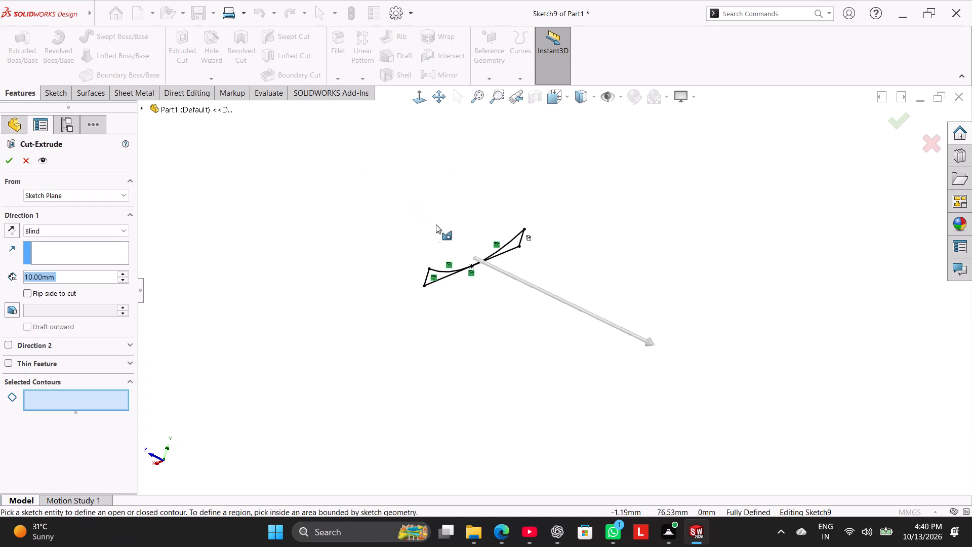
scroll(436, 224, up, 12)
middle_drag(476, 232, 512, 260)
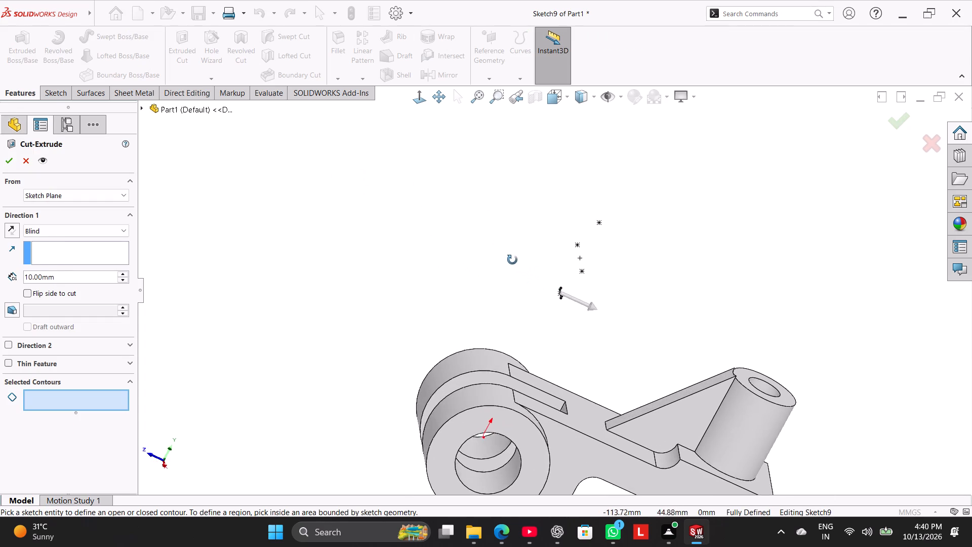
middle_drag(512, 260, 512, 273)
scroll(714, 358, down, 3)
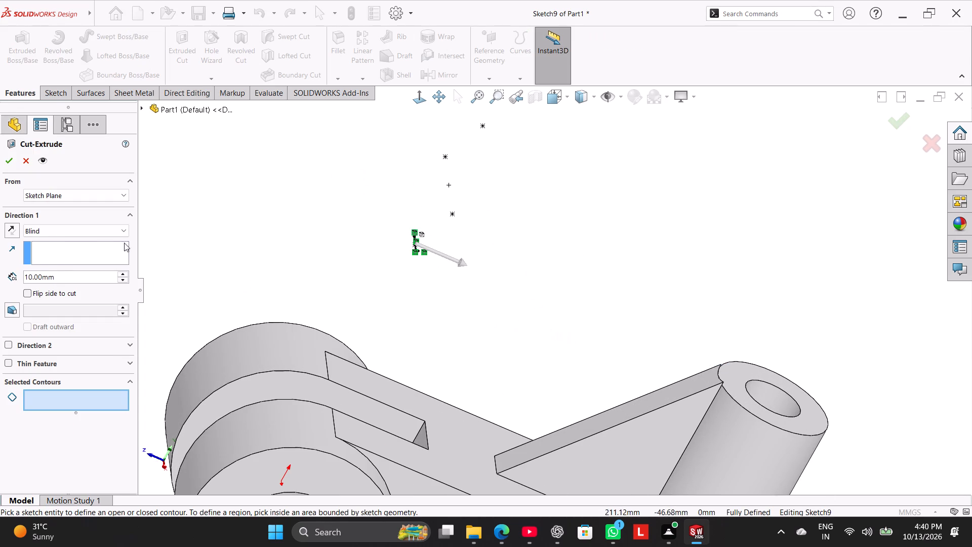
click(56, 235)
click(71, 251)
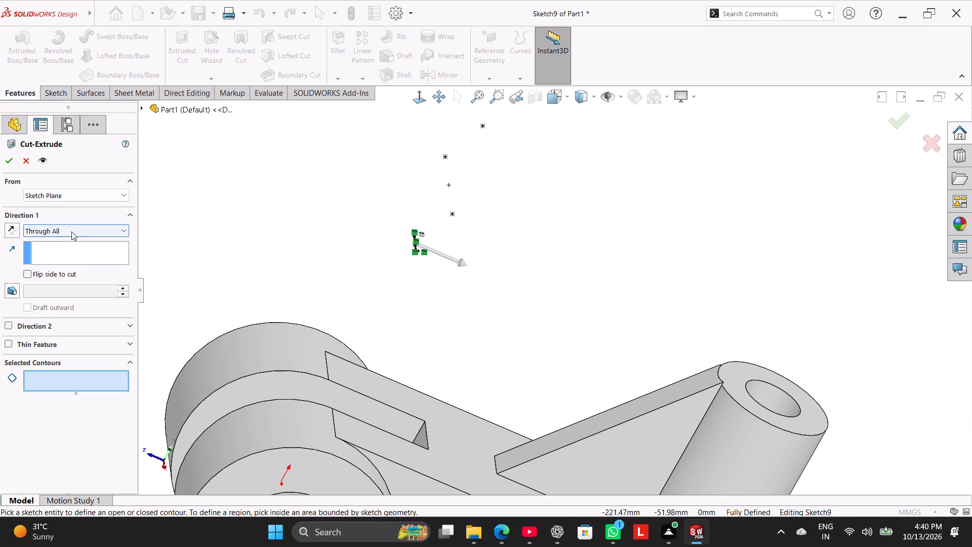
click(71, 231)
click(83, 256)
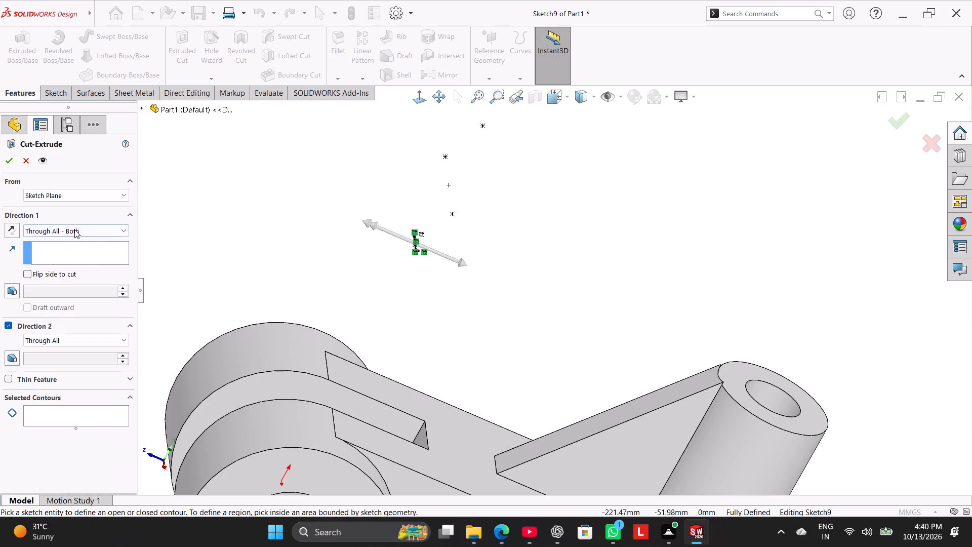
click(74, 229)
click(84, 256)
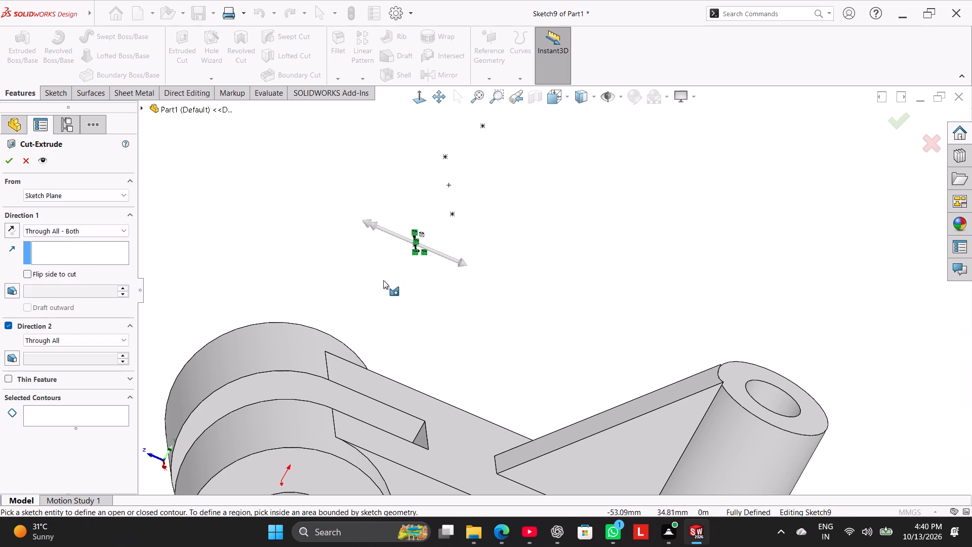
scroll(694, 369, up, 4)
middle_drag(673, 354, 574, 297)
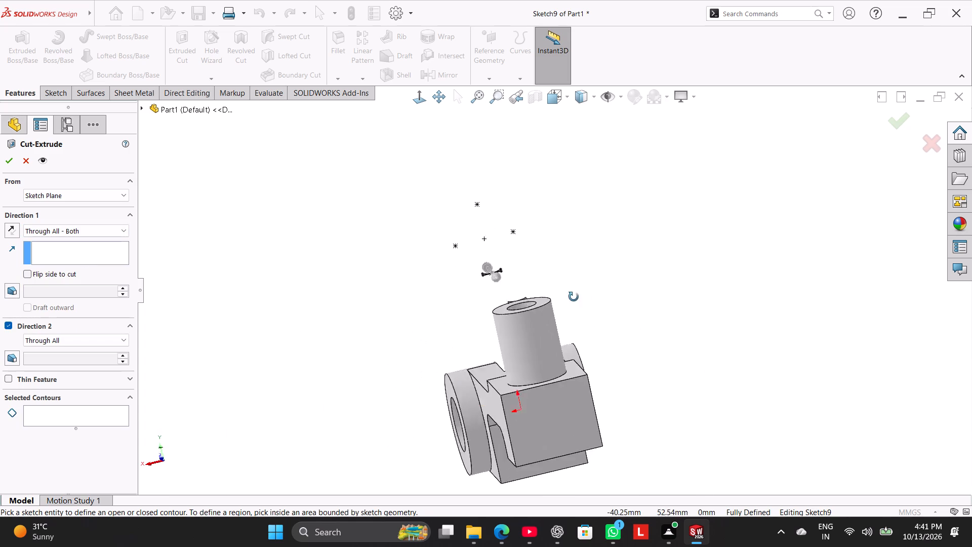
middle_drag(574, 297, 643, 330)
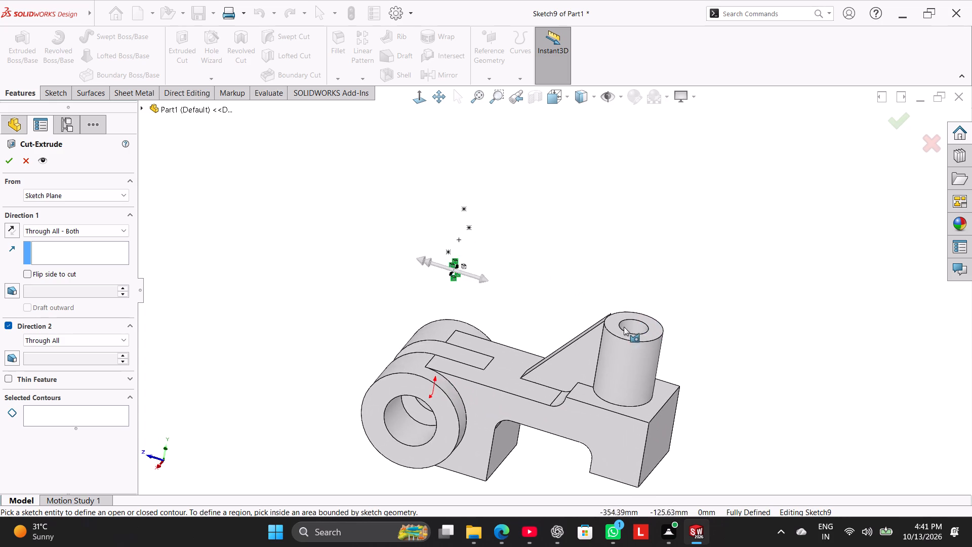
scroll(616, 324, down, 6)
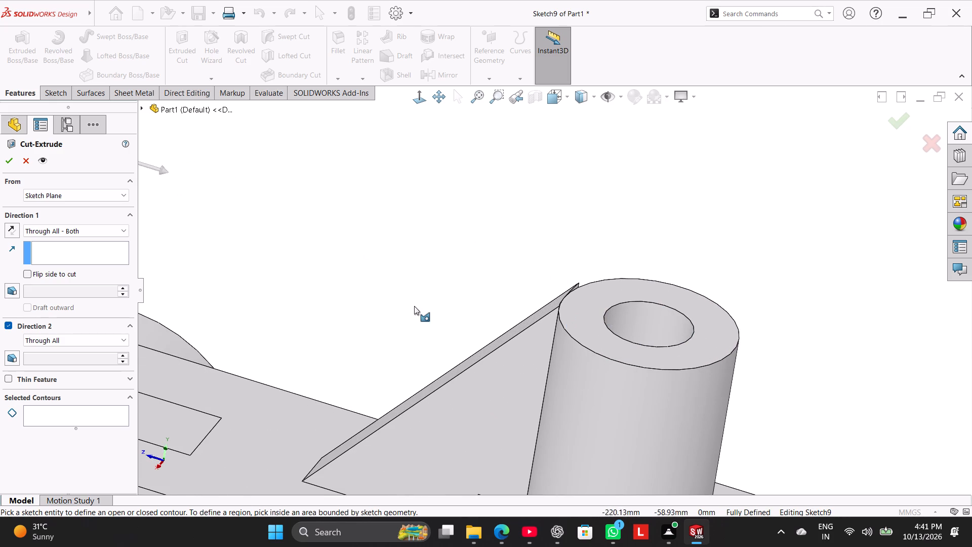
scroll(414, 306, up, 4)
Select the two small closed regions between the curved edges and the straight line as the cut's contours.
click(113, 419)
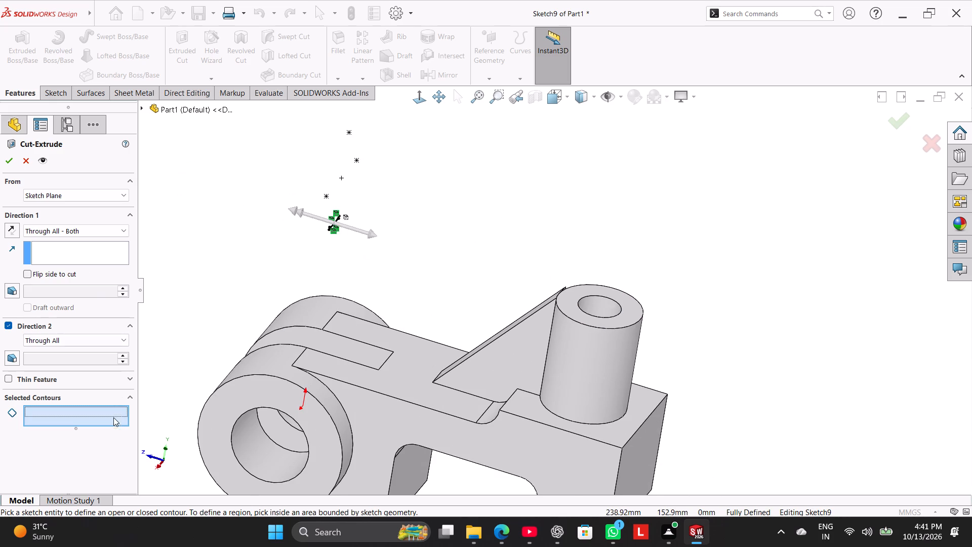
scroll(336, 232, down, 8)
scroll(529, 235, down, 1)
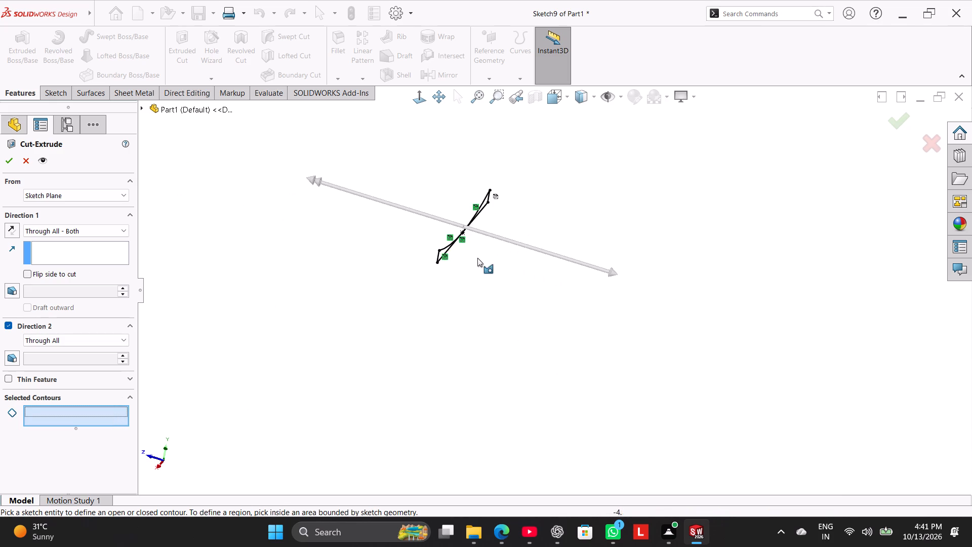
middle_drag(477, 257, 443, 212)
scroll(369, 226, up, 2)
click(362, 155)
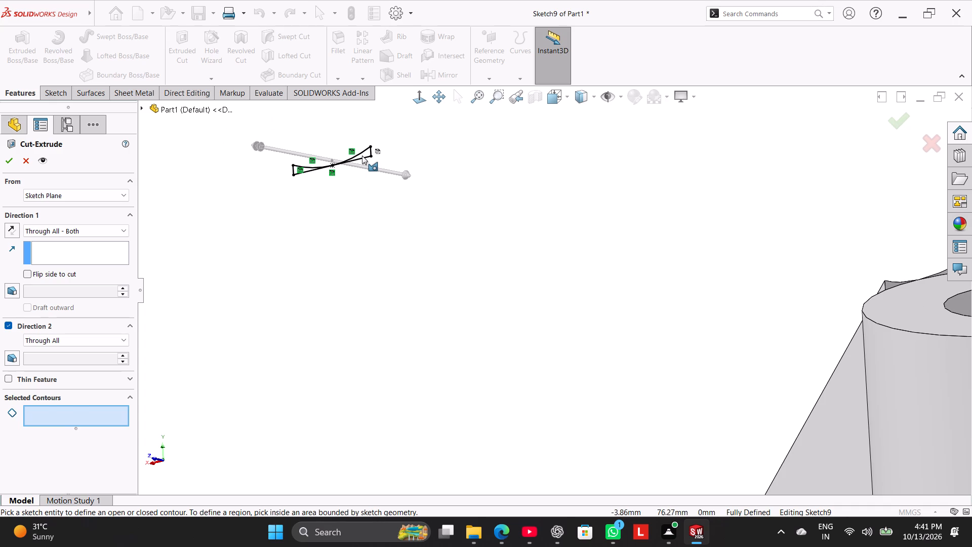
scroll(363, 155, down, 3)
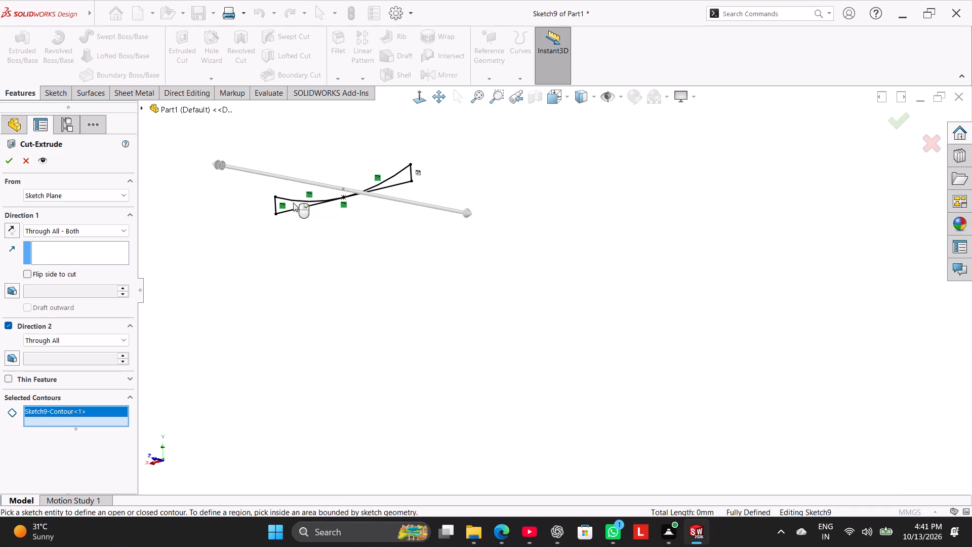
click(293, 203)
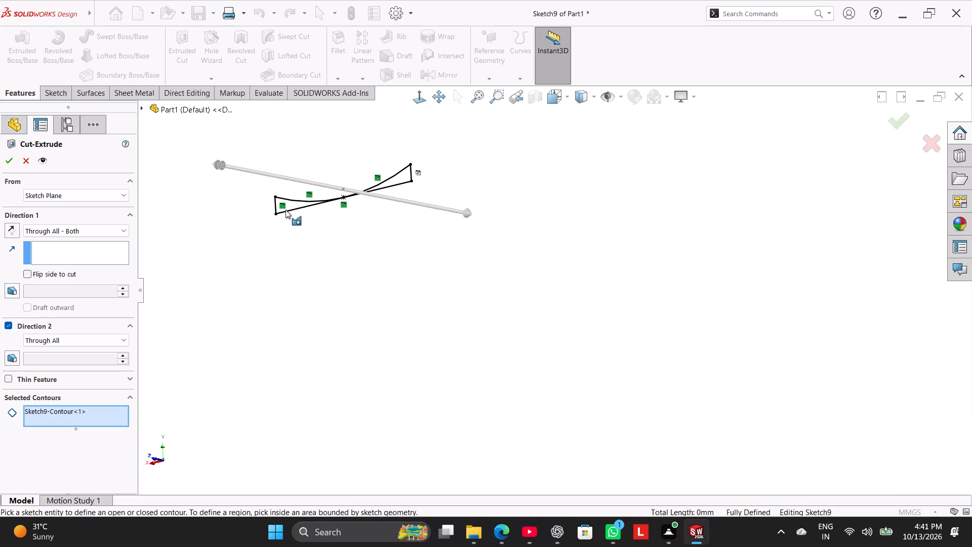
right_click(82, 414)
click(113, 420)
click(292, 206)
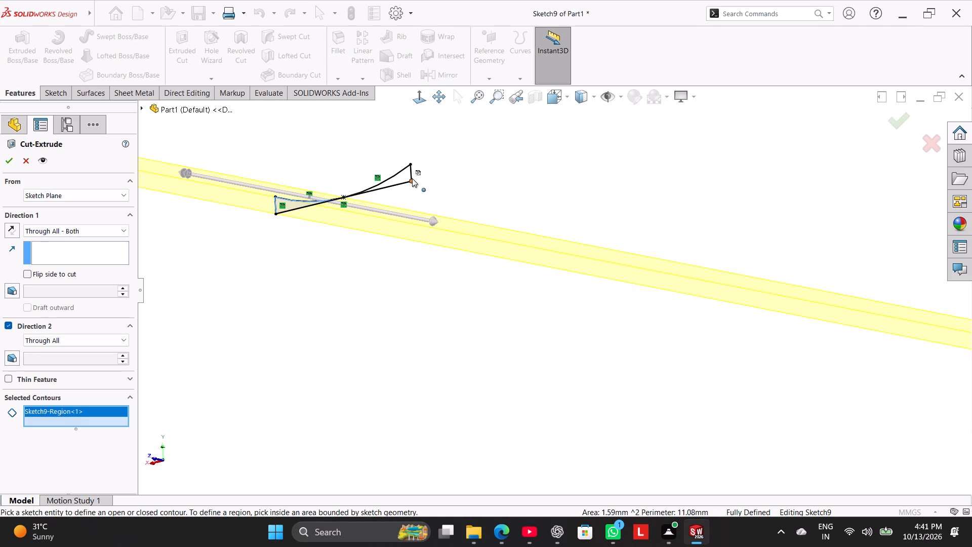
click(407, 176)
scroll(354, 257, up, 8)
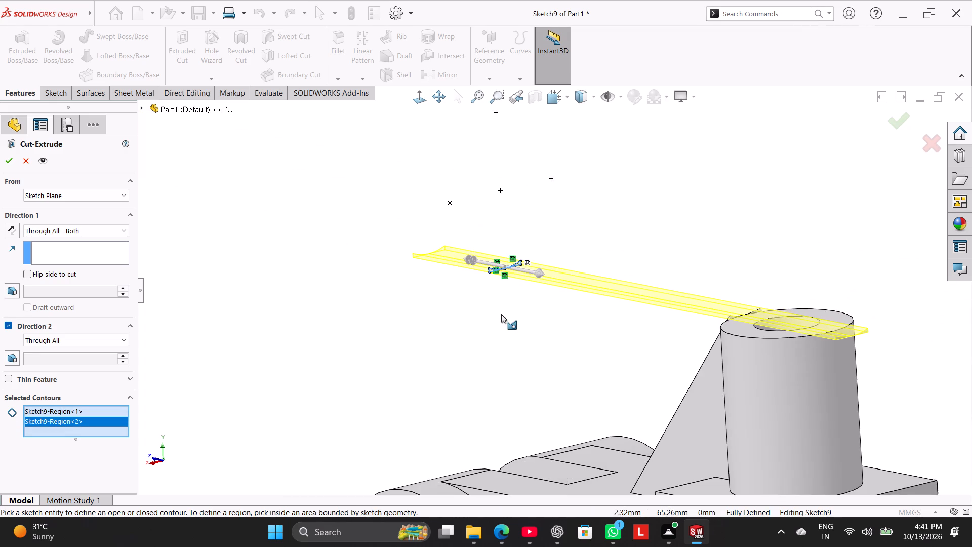
middle_drag(501, 314, 530, 327)
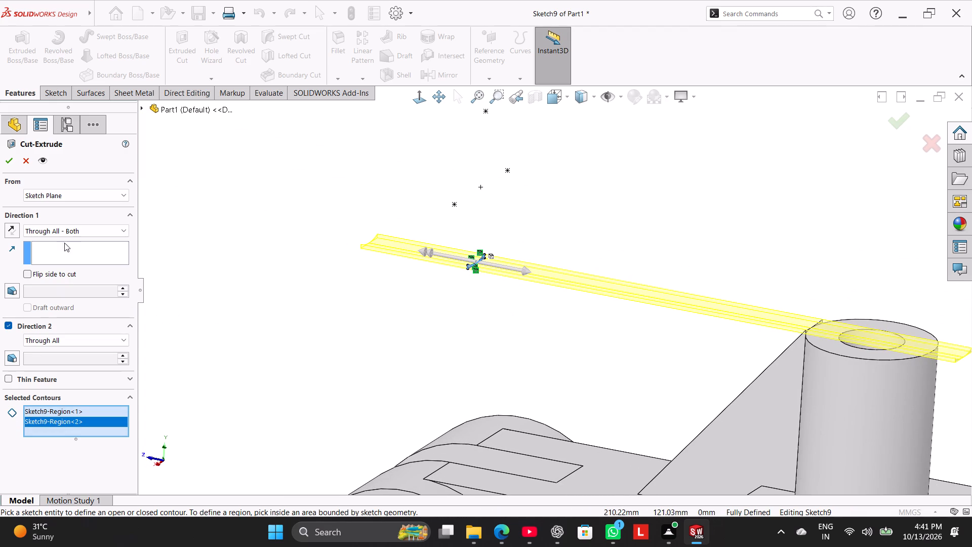
Change the cut to Through All in Direction 1 only, with Direction 2 off, and complete it.
click(67, 232)
click(72, 253)
click(47, 328)
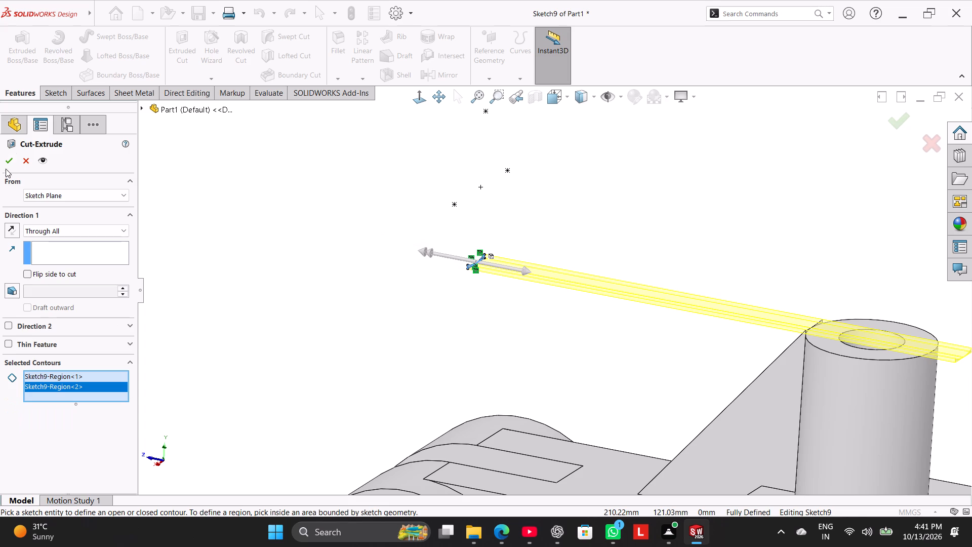
click(3, 166)
click(307, 278)
Examine the rib's tip where it meets the boss's end face.
middle_drag(675, 321, 699, 340)
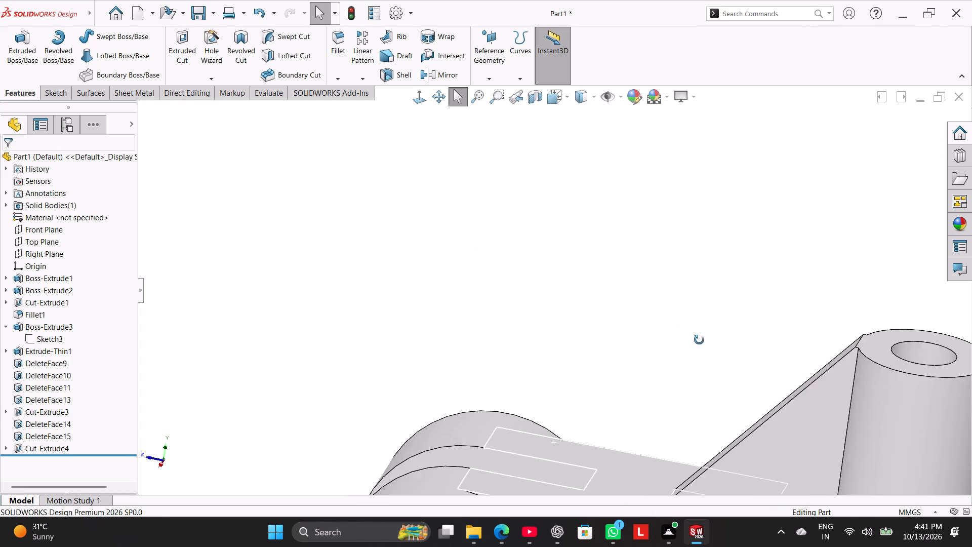
middle_drag(699, 340, 711, 347)
scroll(868, 355, down, 9)
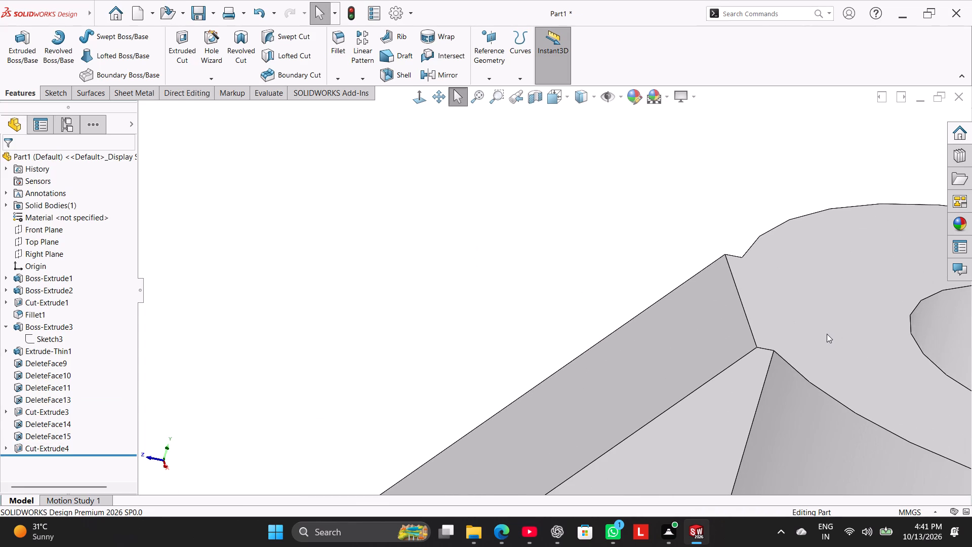
scroll(827, 334, down, 2)
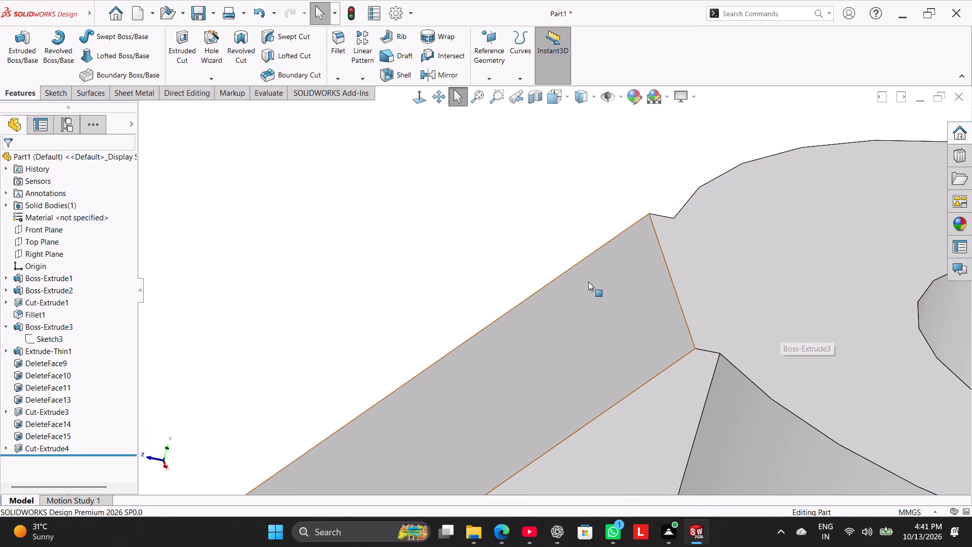
middle_drag(515, 228, 493, 204)
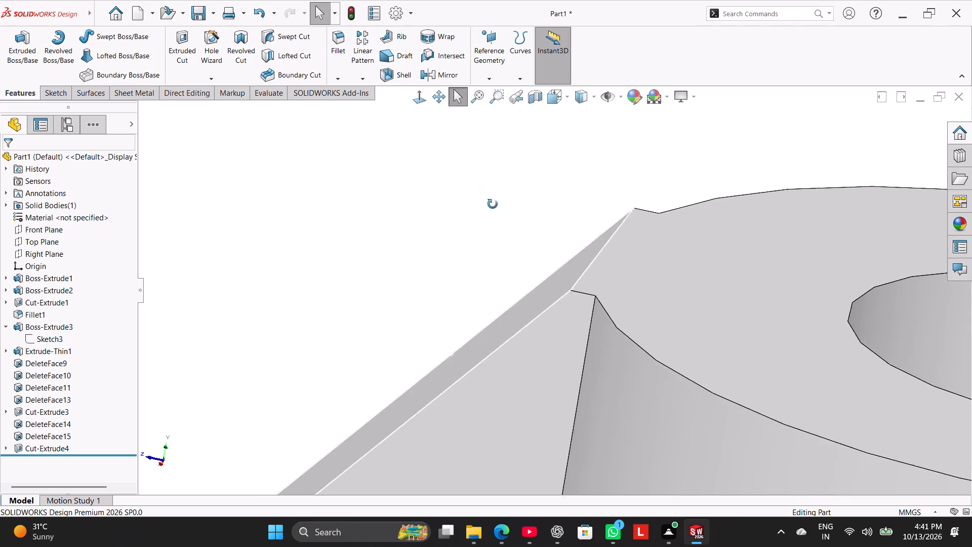
middle_drag(493, 204, 475, 250)
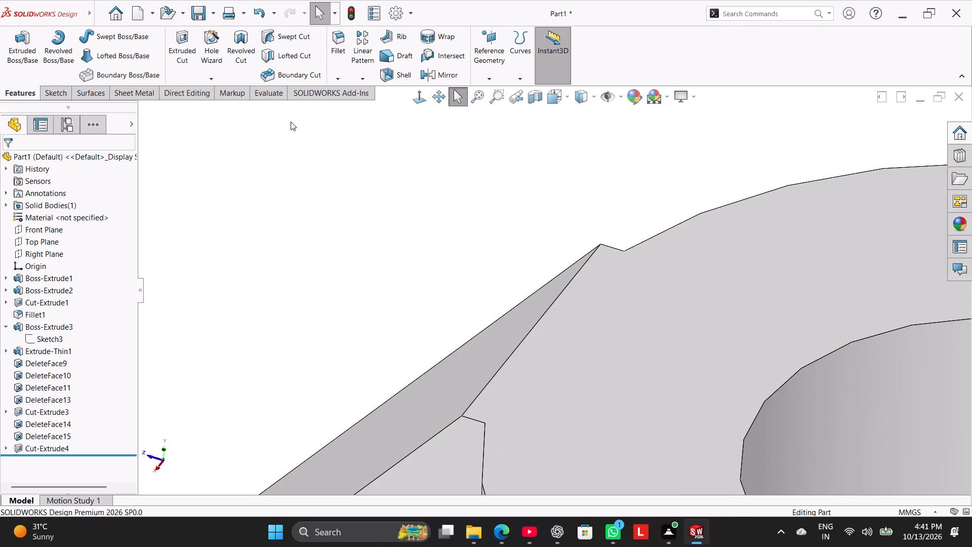
Start a sketch on the boss's end face and convert the boss's outer circular edge into it.
right_click(764, 262)
click(789, 251)
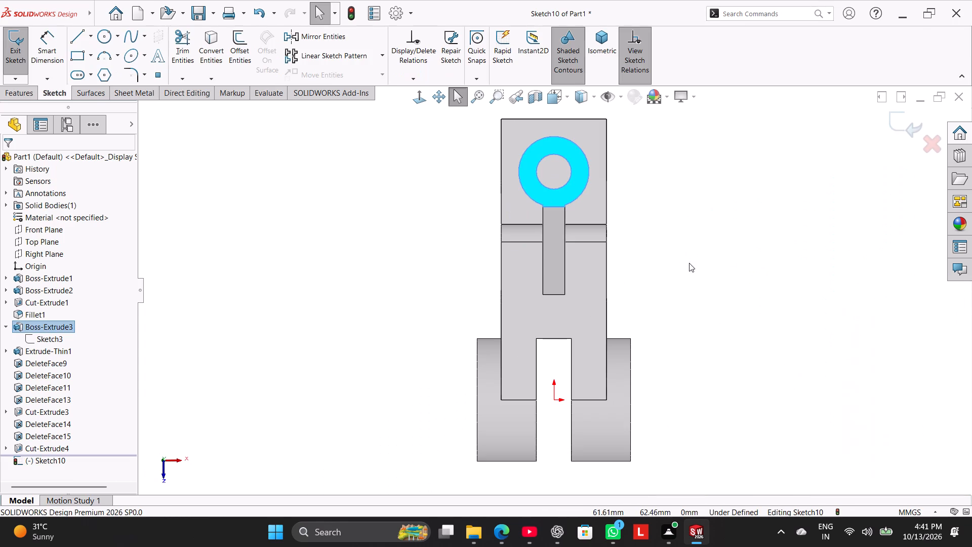
click(691, 214)
scroll(621, 200, down, 5)
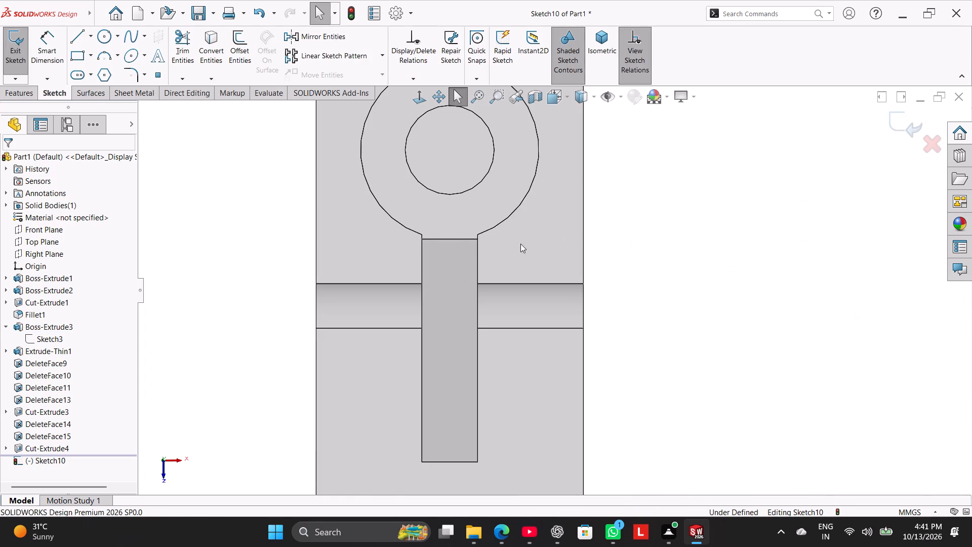
scroll(630, 225, down, 1)
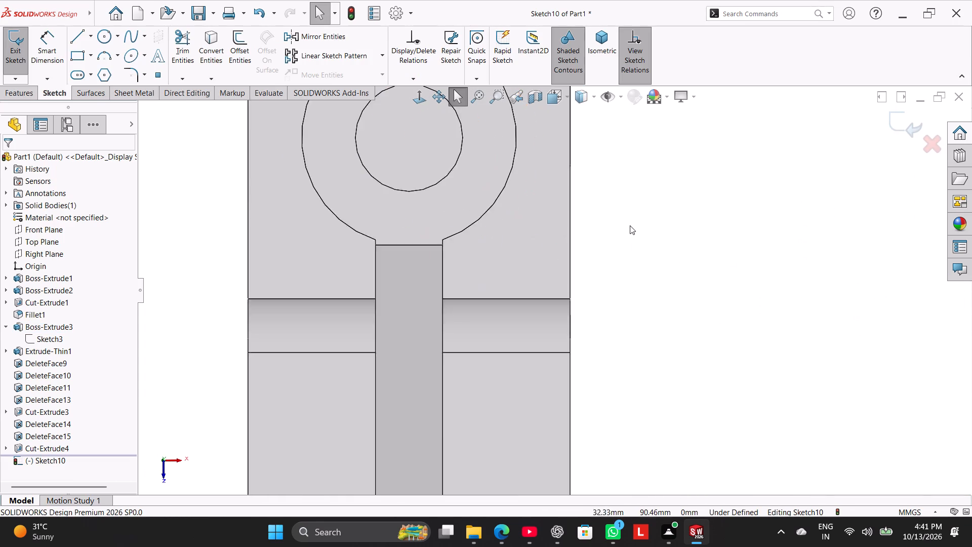
middle_drag(630, 225, 604, 226)
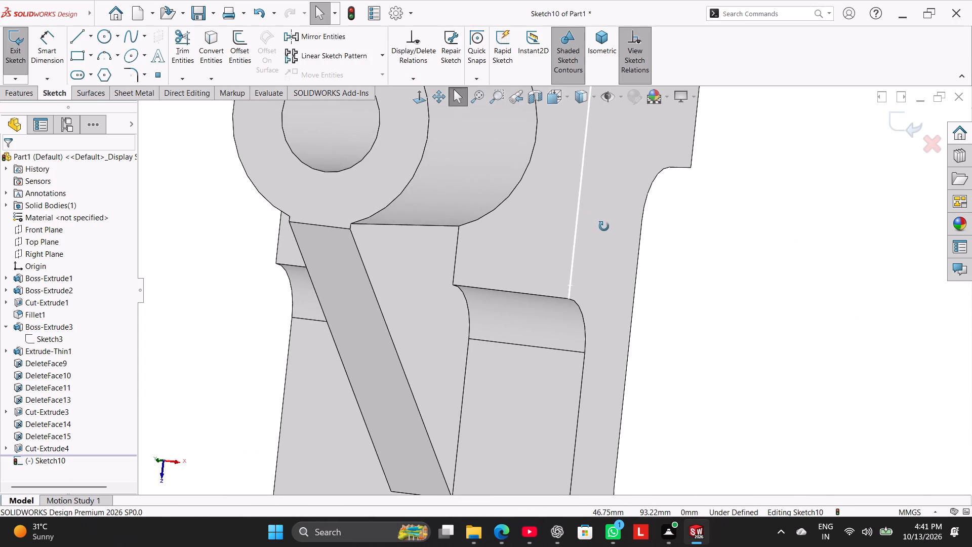
middle_drag(604, 226, 605, 228)
click(210, 47)
scroll(345, 175, up, 2)
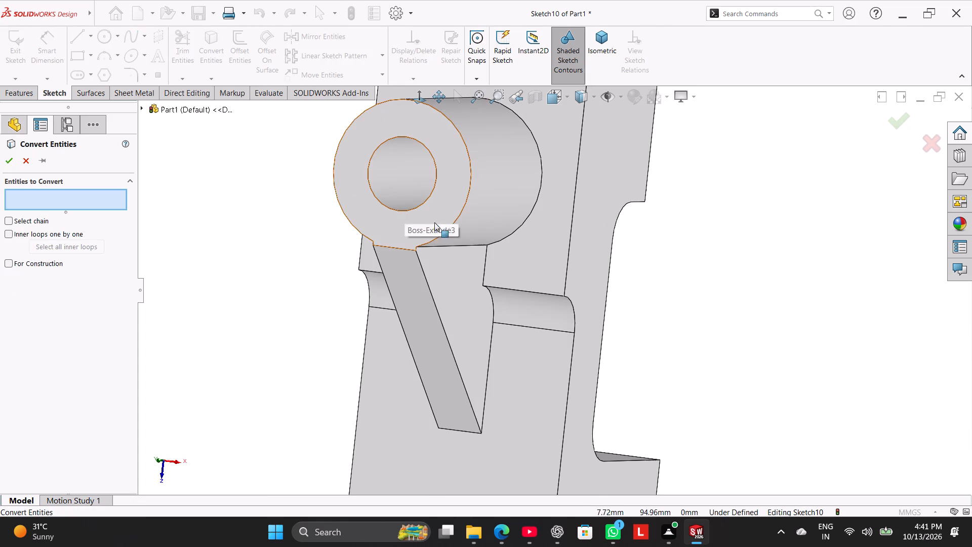
click(453, 223)
click(15, 159)
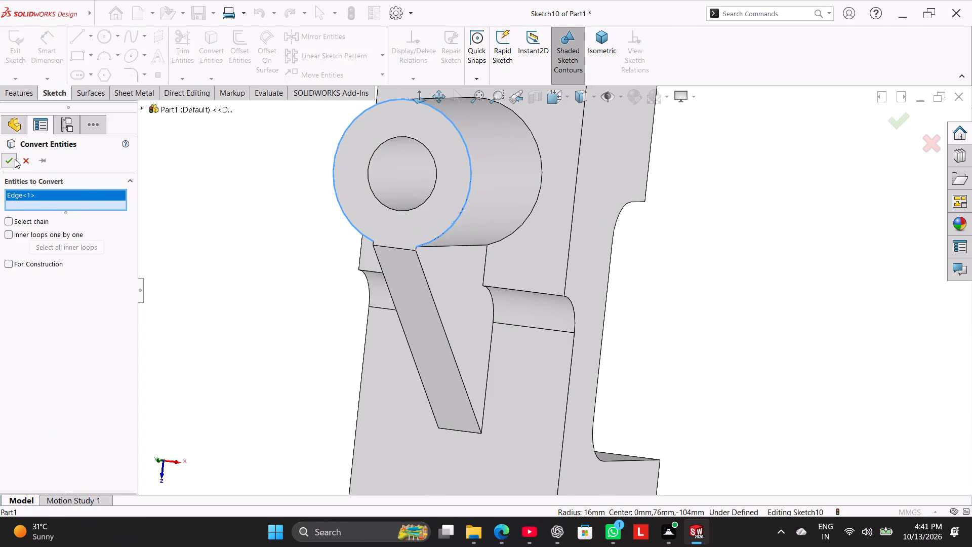
Extend the converted arc's open end to its other endpoint, closing it into a full circle.
scroll(415, 193, down, 3)
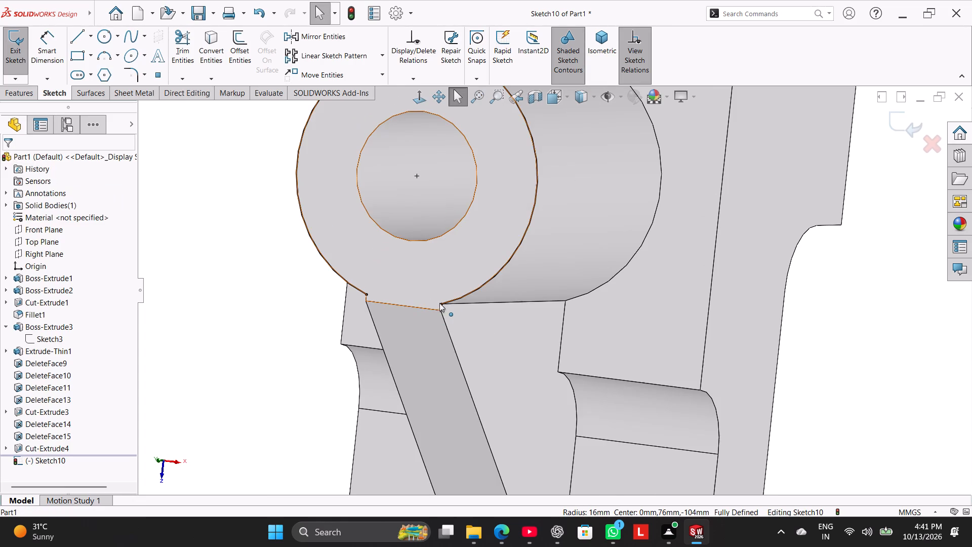
drag(439, 303, 370, 291)
click(297, 308)
Examine from several angles how the rib's tip meets the sketched circle, leaving the sketch for an isometric close-up.
middle_drag(266, 339, 276, 315)
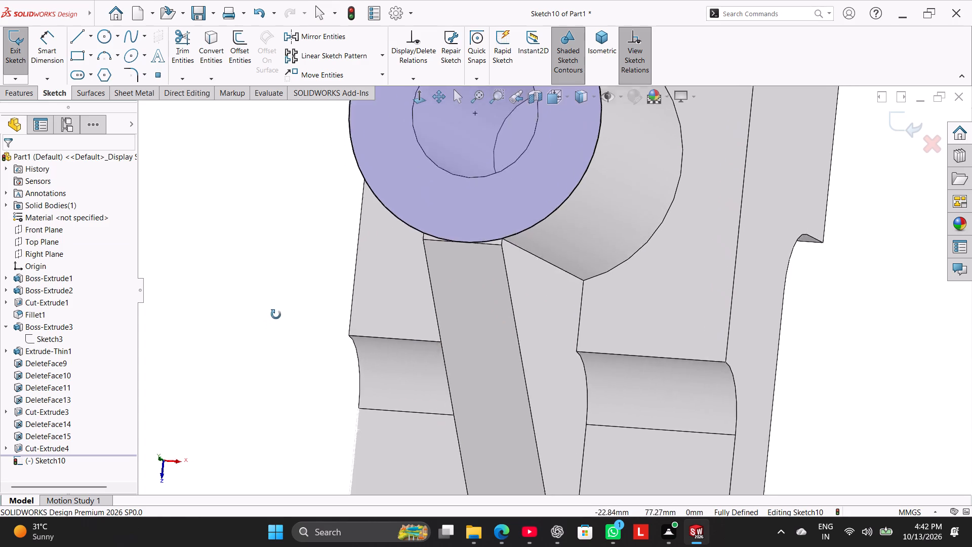
middle_drag(276, 315, 291, 293)
scroll(478, 236, up, 2)
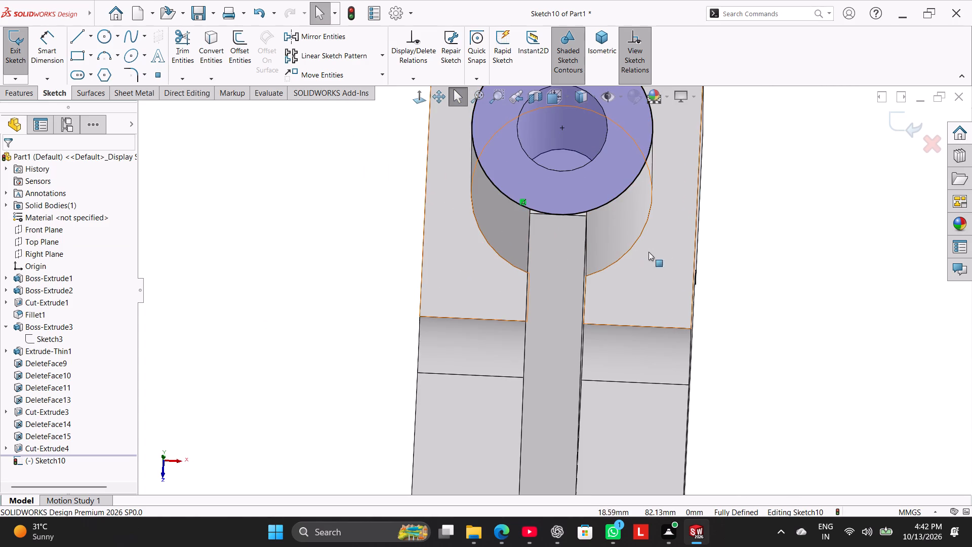
middle_drag(721, 253, 639, 286)
scroll(595, 291, up, 1)
scroll(417, 235, down, 3)
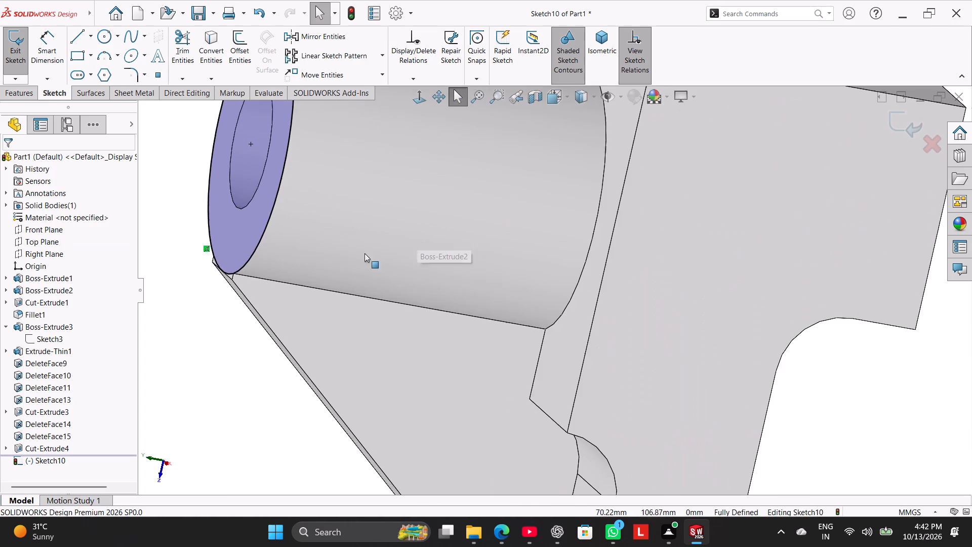
scroll(346, 255, down, 3)
scroll(234, 267, down, 4)
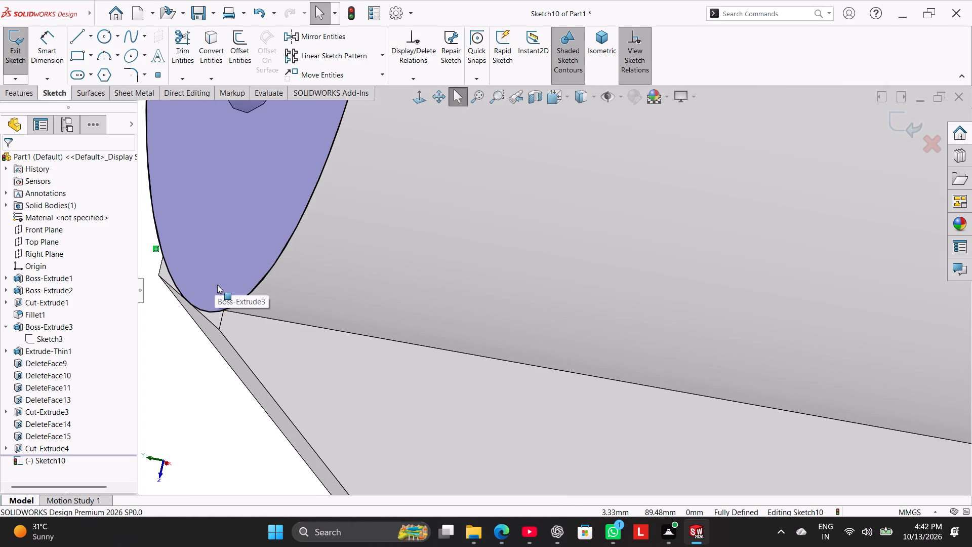
scroll(229, 290, down, 6)
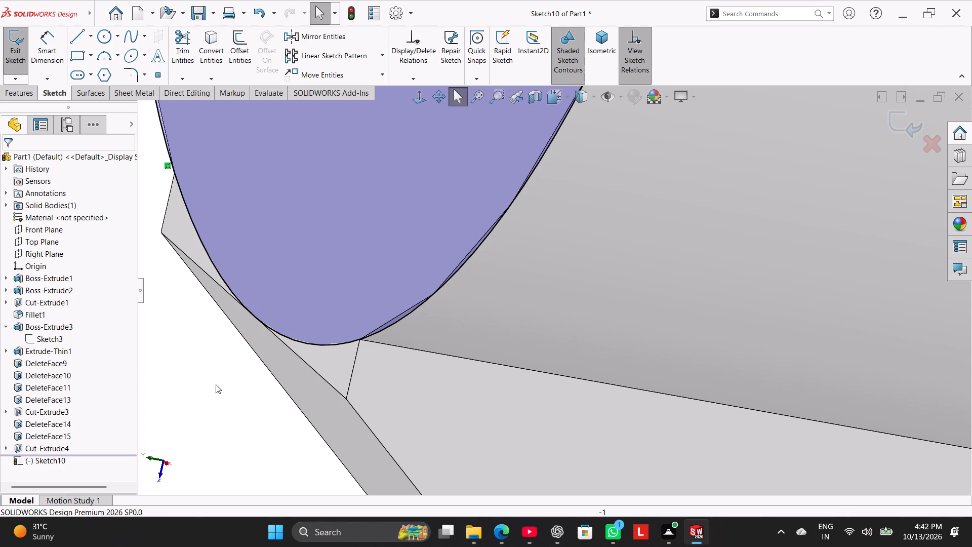
middle_drag(214, 396, 195, 379)
scroll(201, 375, up, 3)
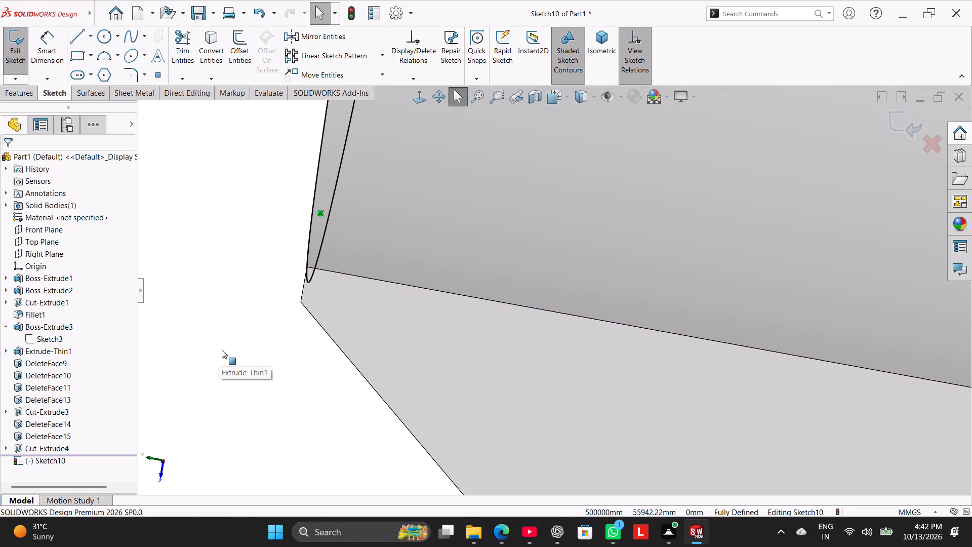
scroll(223, 349, up, 3)
scroll(303, 335, up, 1)
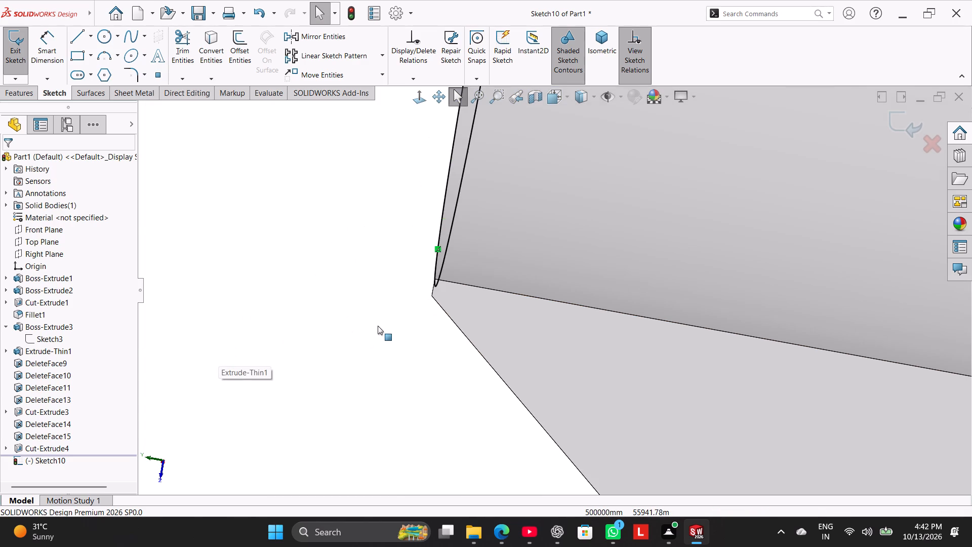
middle_drag(384, 326, 412, 326)
middle_drag(390, 316, 373, 304)
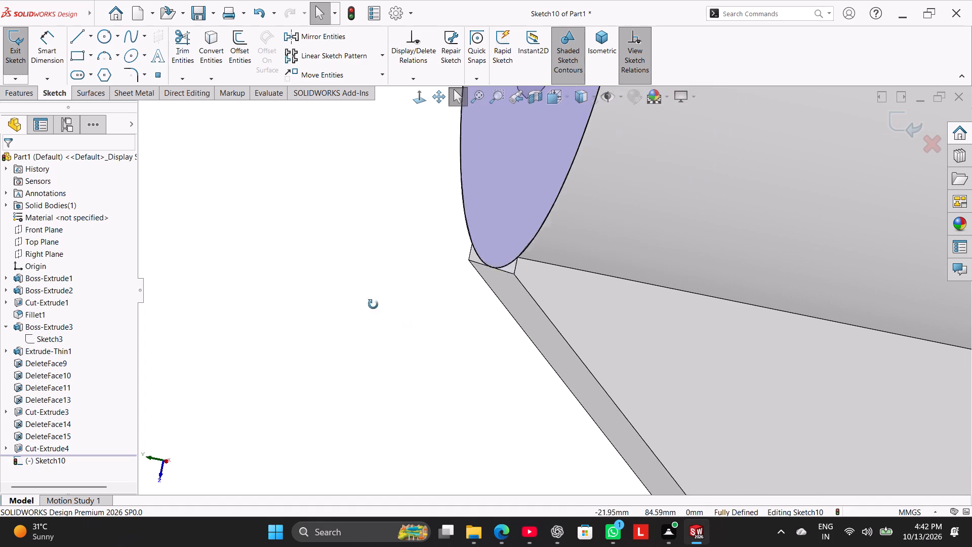
middle_drag(373, 304, 341, 278)
scroll(380, 284, up, 2)
right_drag(377, 315, 429, 269)
right_drag(447, 294, 447, 293)
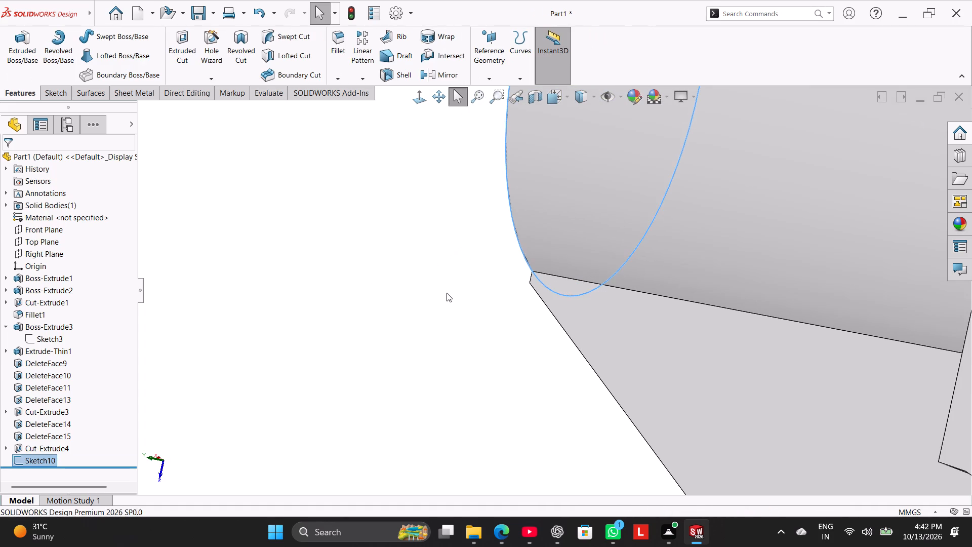
right_drag(447, 293, 477, 251)
scroll(599, 201, down, 11)
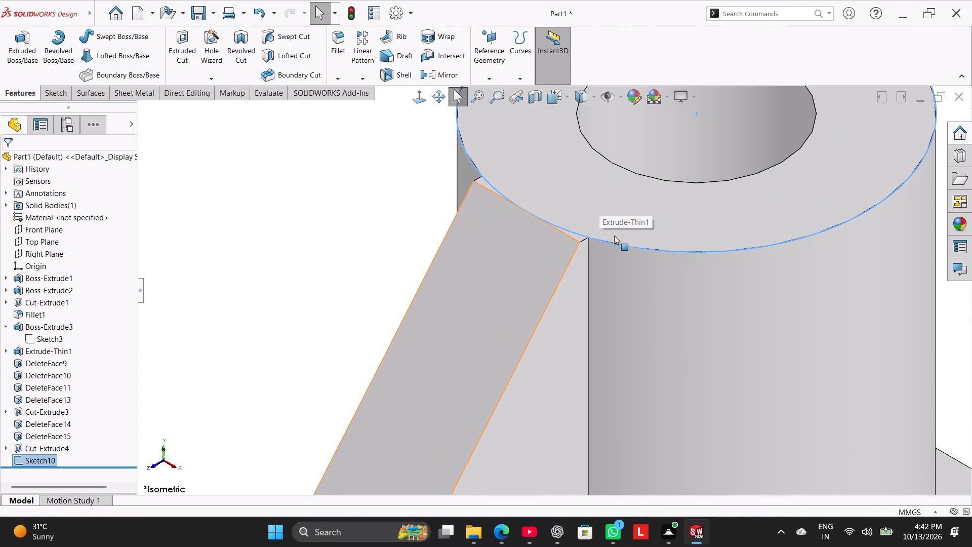
scroll(592, 259, down, 2)
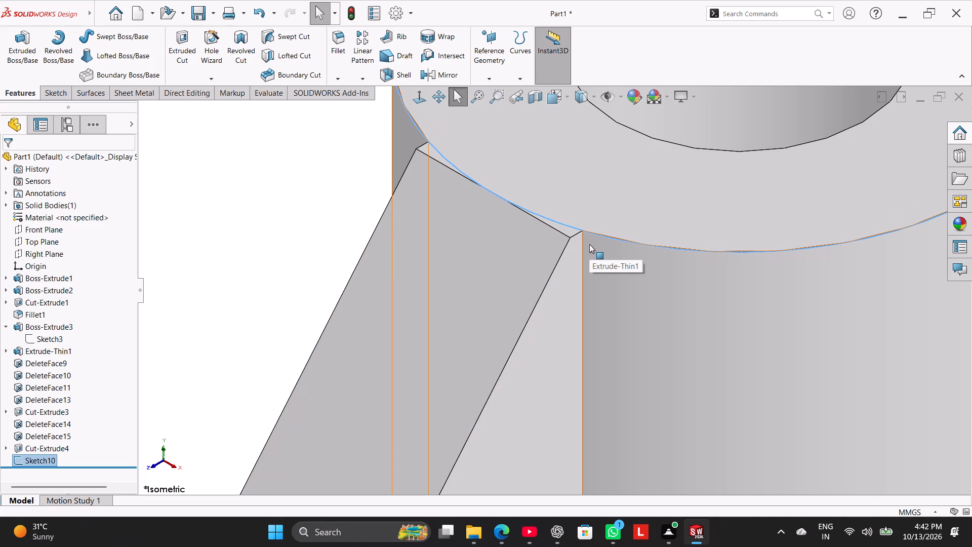
Reopen the circle sketch and convert the rib tip's straight end edge and its two short side edges into it.
right_click(31, 461)
click(43, 290)
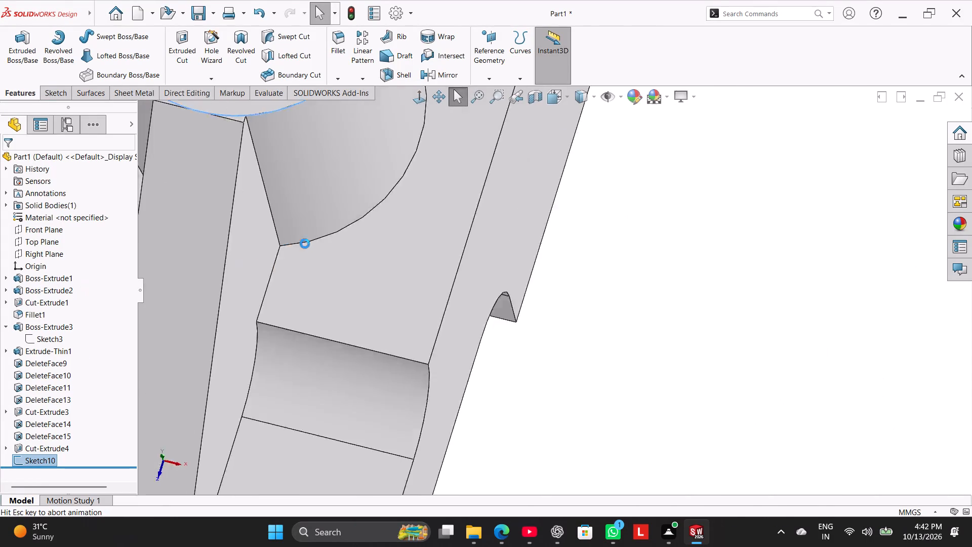
scroll(549, 188, down, 10)
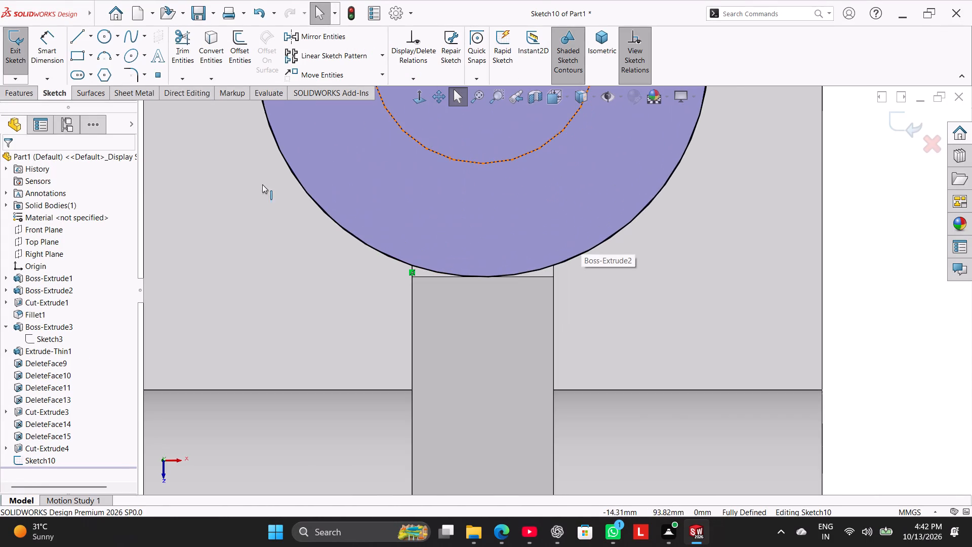
click(200, 55)
scroll(401, 222, down, 3)
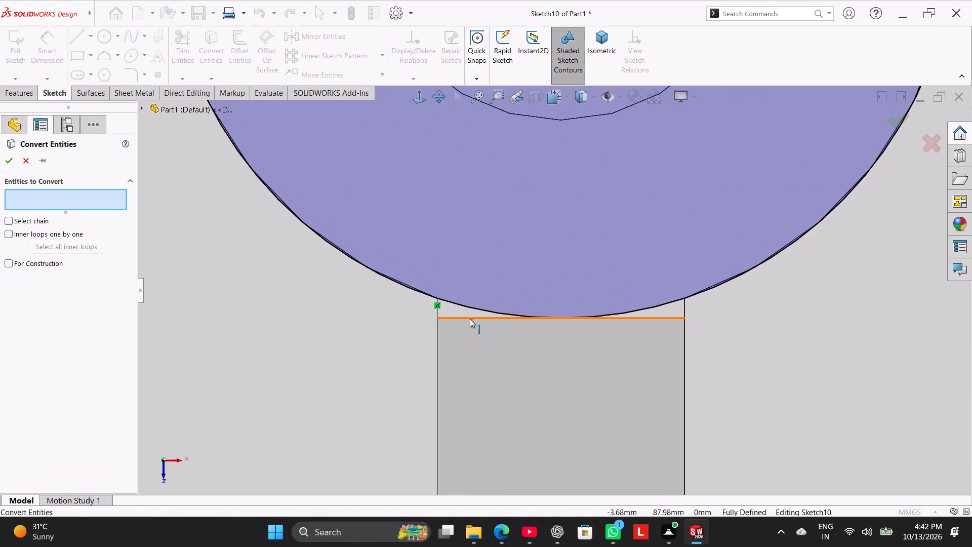
click(470, 319)
click(436, 311)
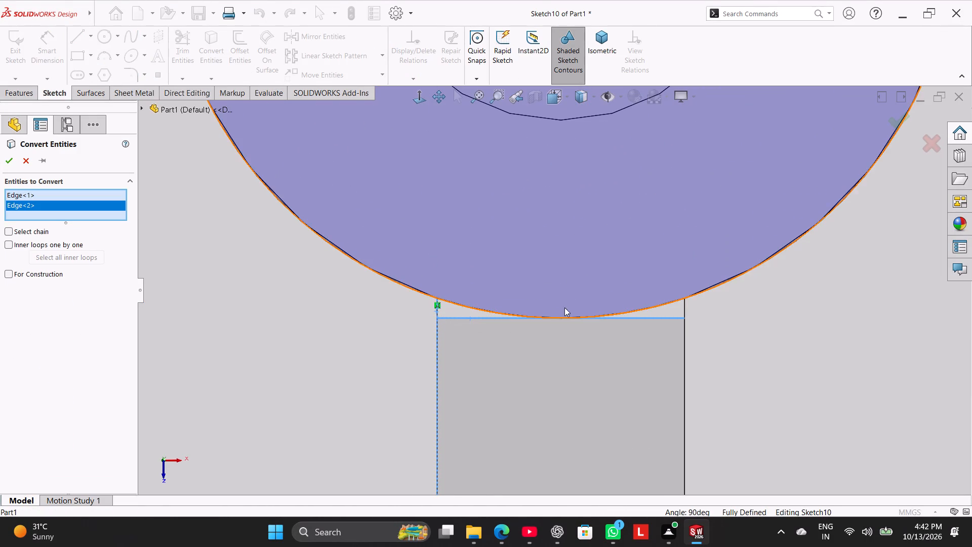
click(683, 310)
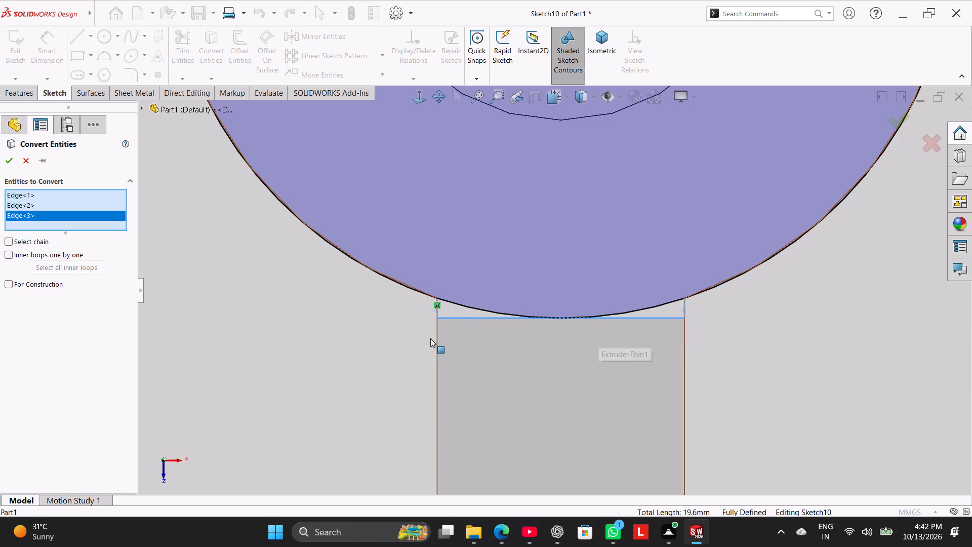
right_click(62, 204)
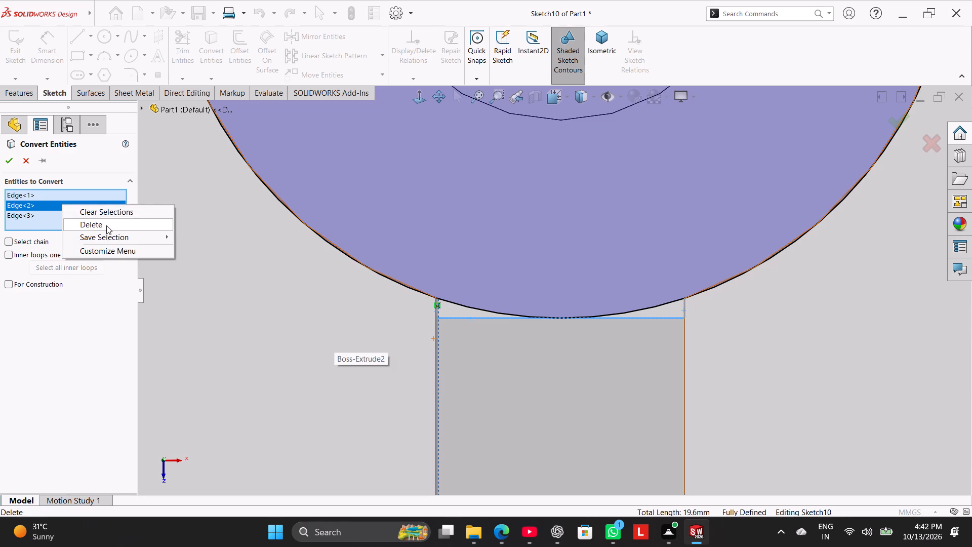
click(106, 225)
scroll(438, 323, down, 8)
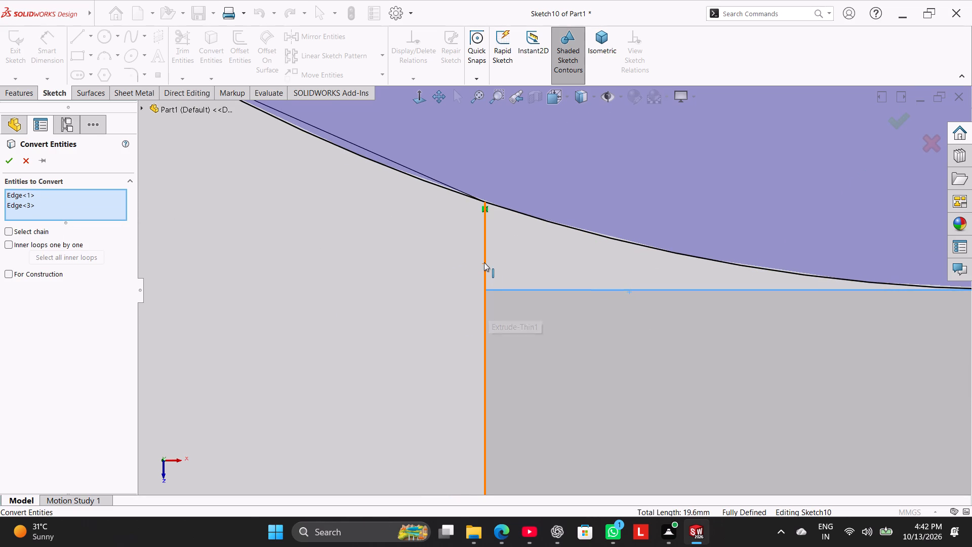
click(487, 285)
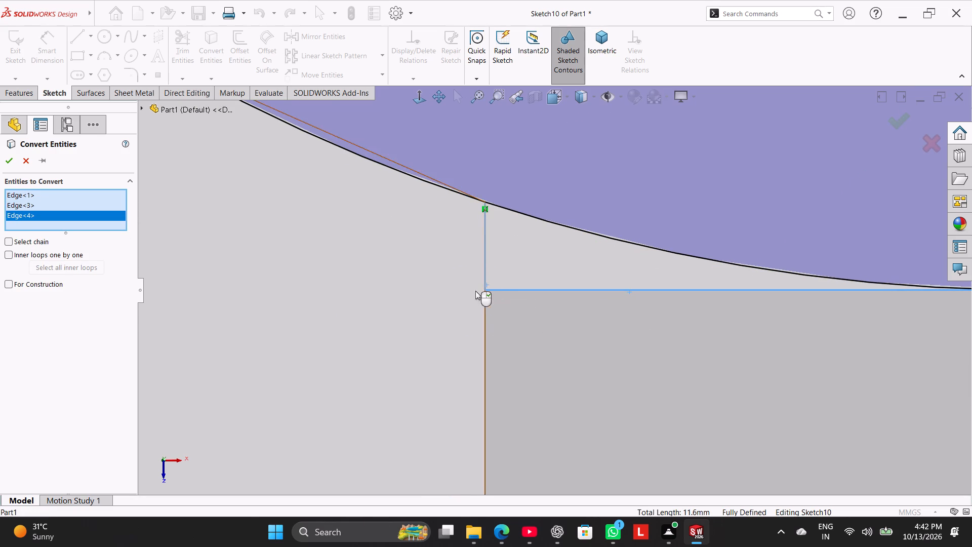
scroll(447, 301, up, 9)
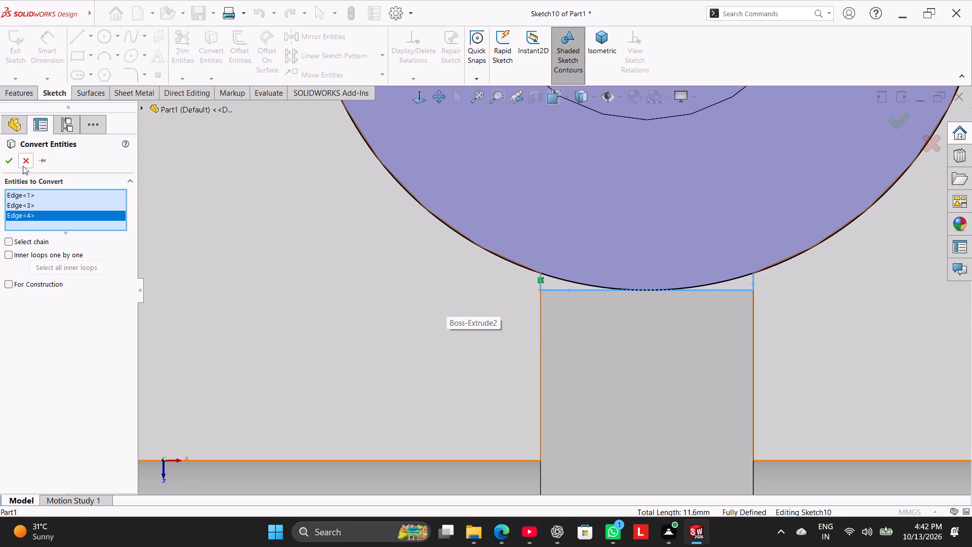
click(15, 161)
Power-trim the circle's large outer arc, keeping only the short arc between the rib tip's two side edges.
scroll(692, 264, up, 5)
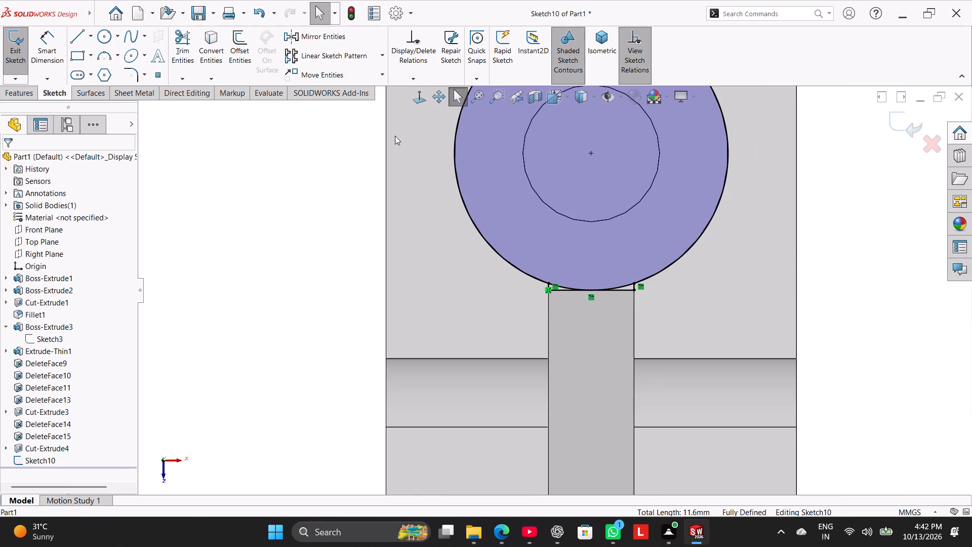
drag(185, 47, 188, 52)
drag(467, 177, 443, 239)
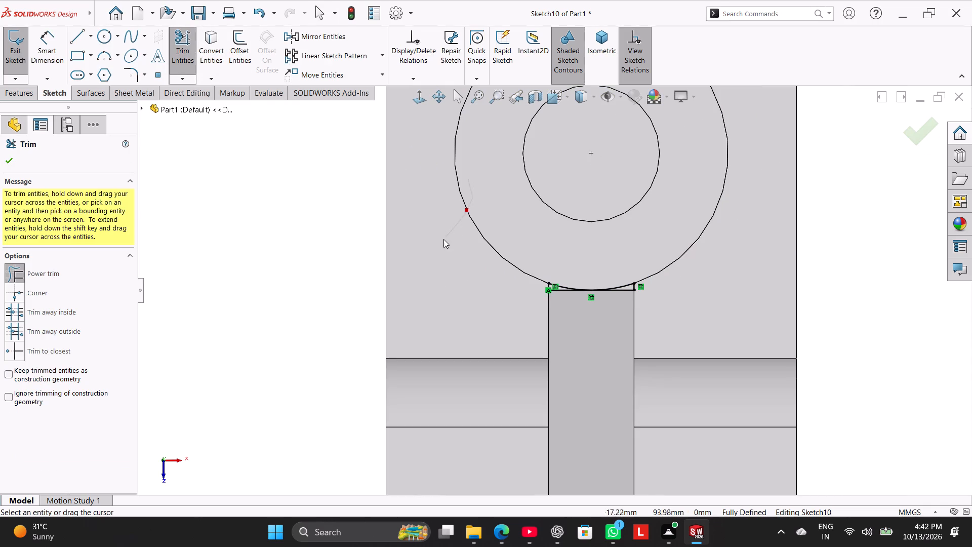
drag(443, 239, 444, 243)
middle_drag(290, 375, 244, 364)
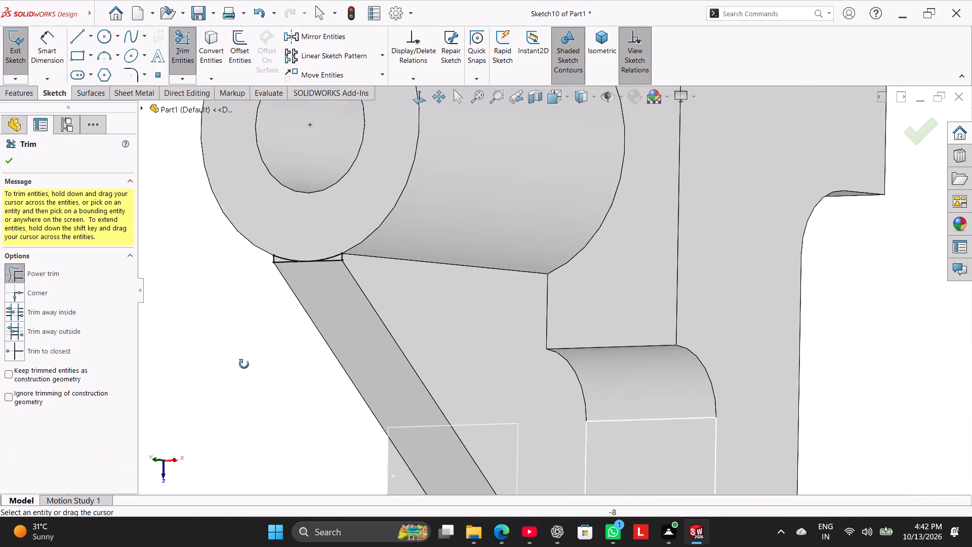
middle_drag(244, 364, 227, 358)
scroll(240, 342, up, 2)
middle_drag(240, 314, 211, 329)
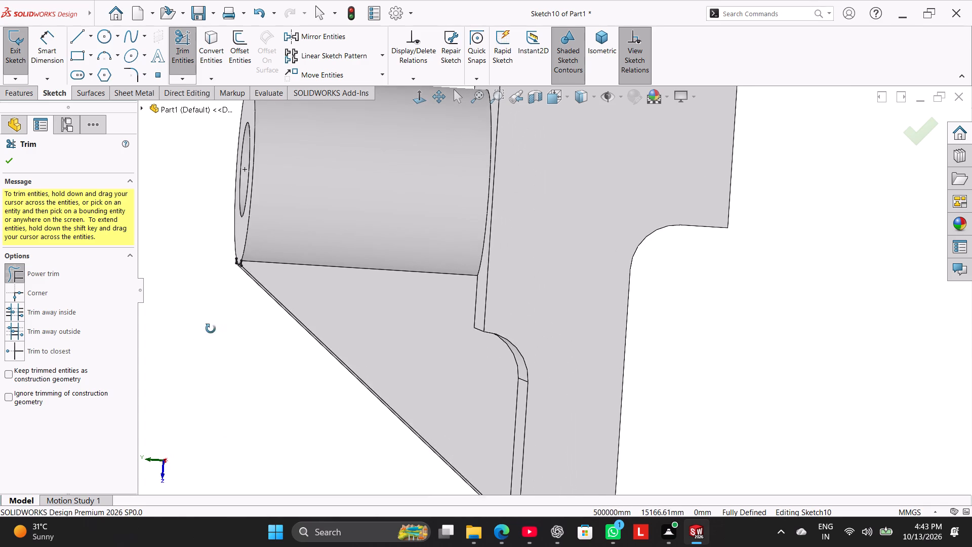
middle_drag(211, 329, 350, 230)
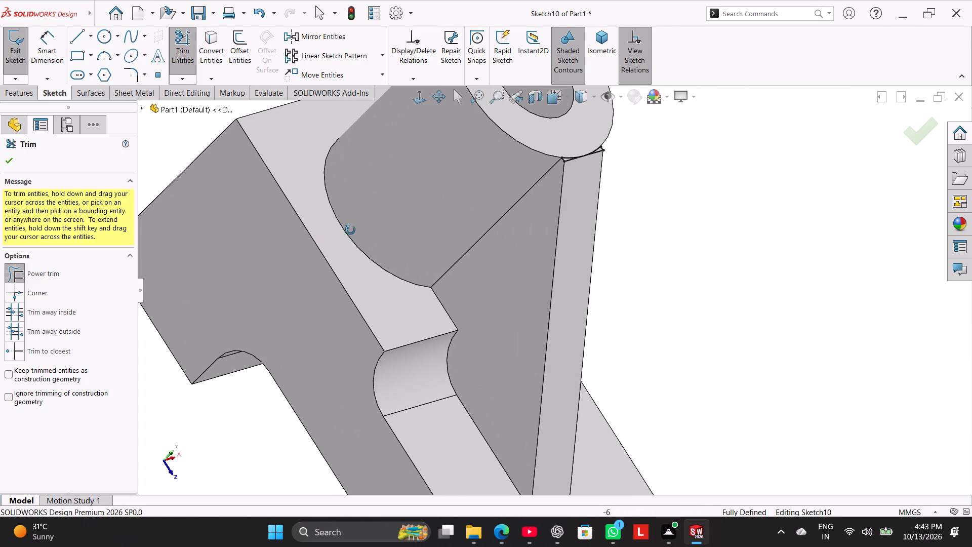
middle_drag(350, 230, 362, 228)
click(10, 165)
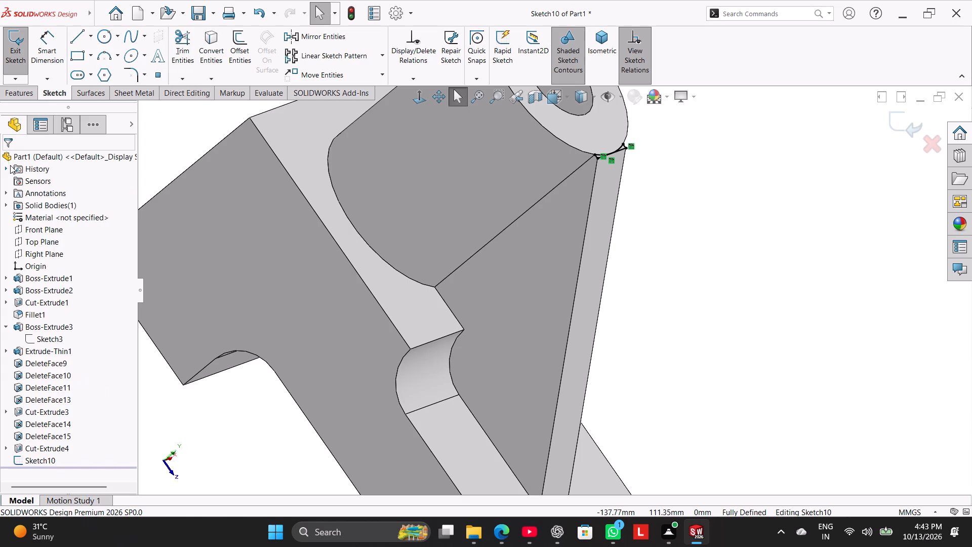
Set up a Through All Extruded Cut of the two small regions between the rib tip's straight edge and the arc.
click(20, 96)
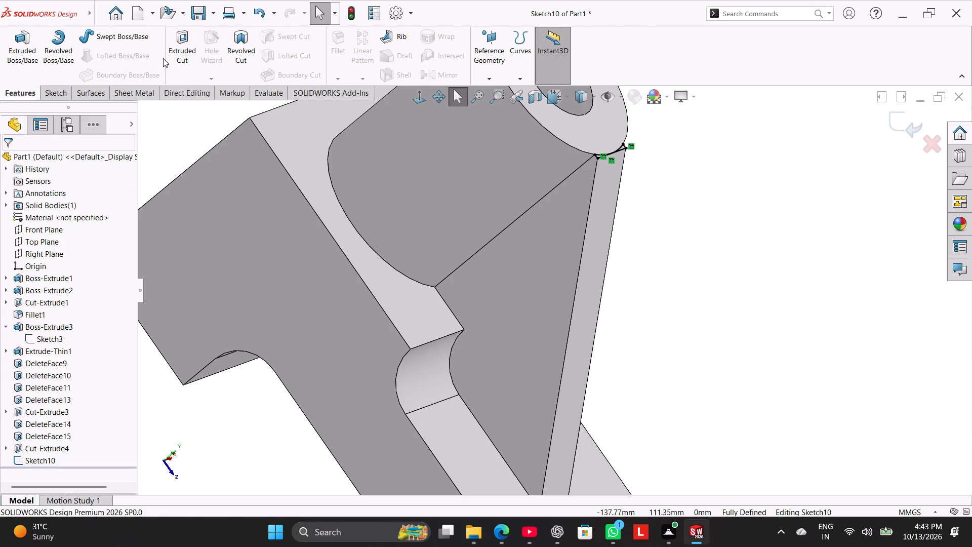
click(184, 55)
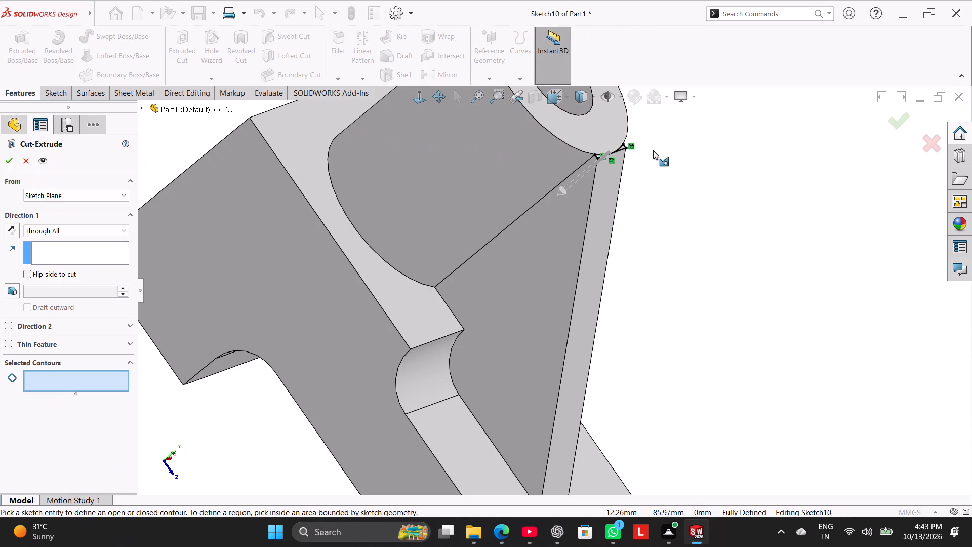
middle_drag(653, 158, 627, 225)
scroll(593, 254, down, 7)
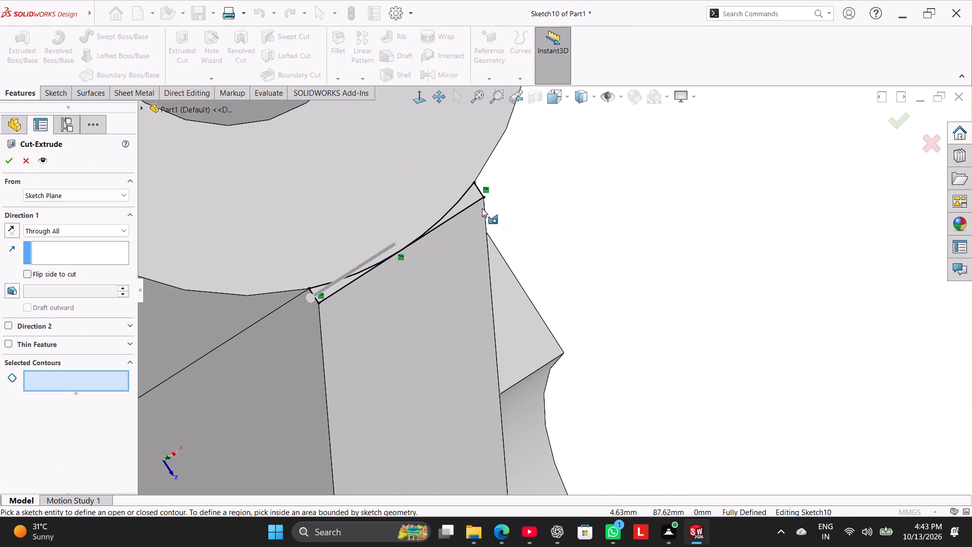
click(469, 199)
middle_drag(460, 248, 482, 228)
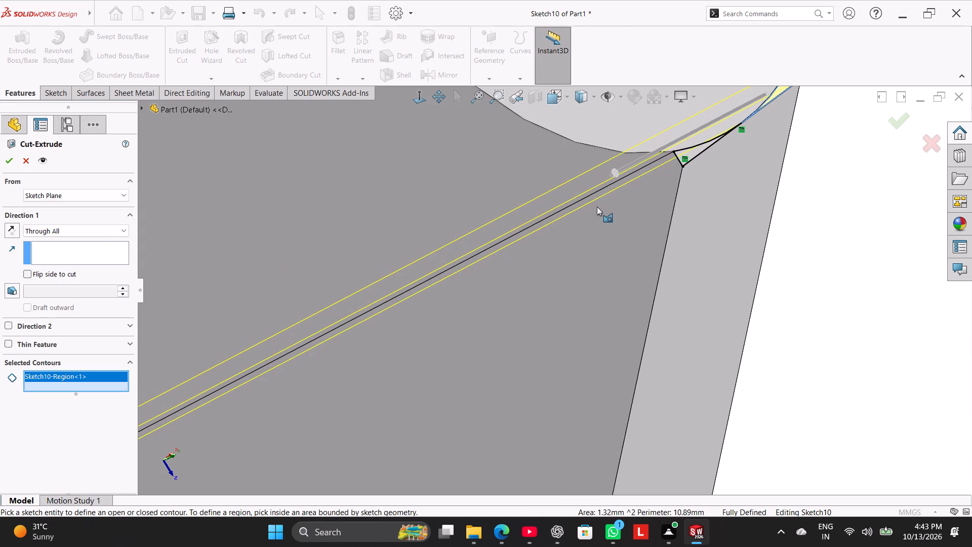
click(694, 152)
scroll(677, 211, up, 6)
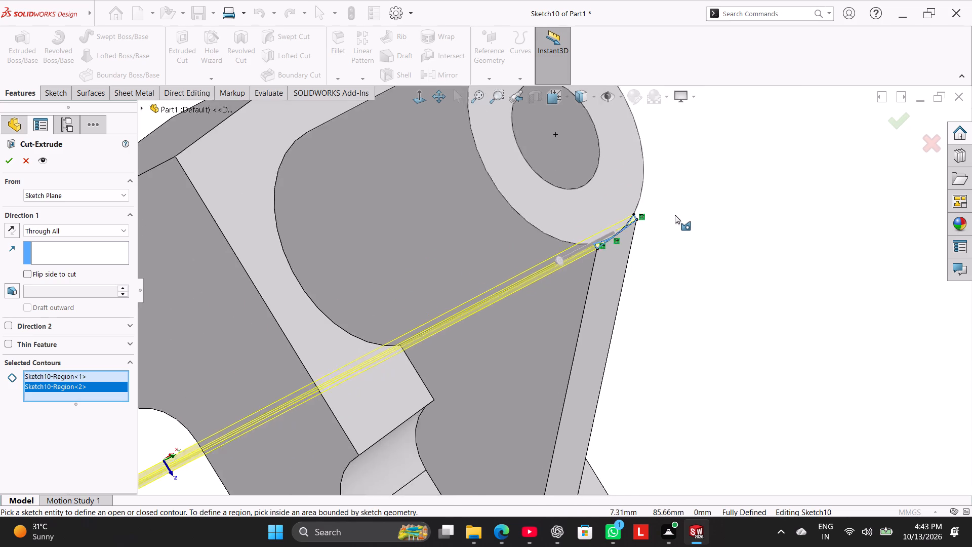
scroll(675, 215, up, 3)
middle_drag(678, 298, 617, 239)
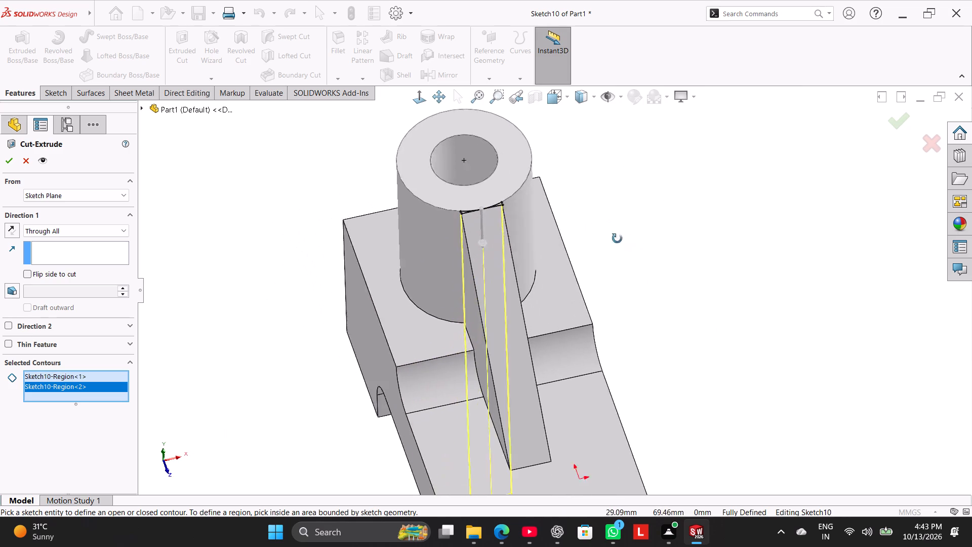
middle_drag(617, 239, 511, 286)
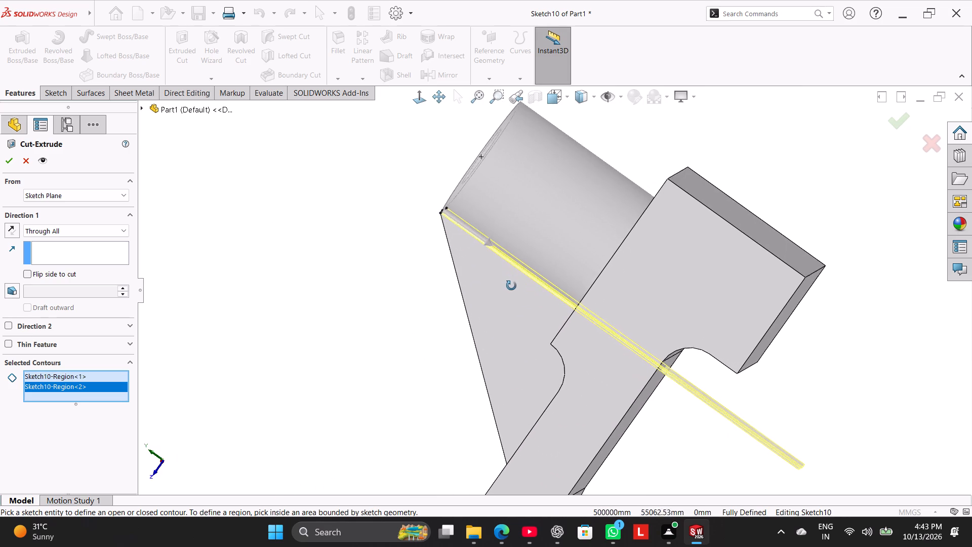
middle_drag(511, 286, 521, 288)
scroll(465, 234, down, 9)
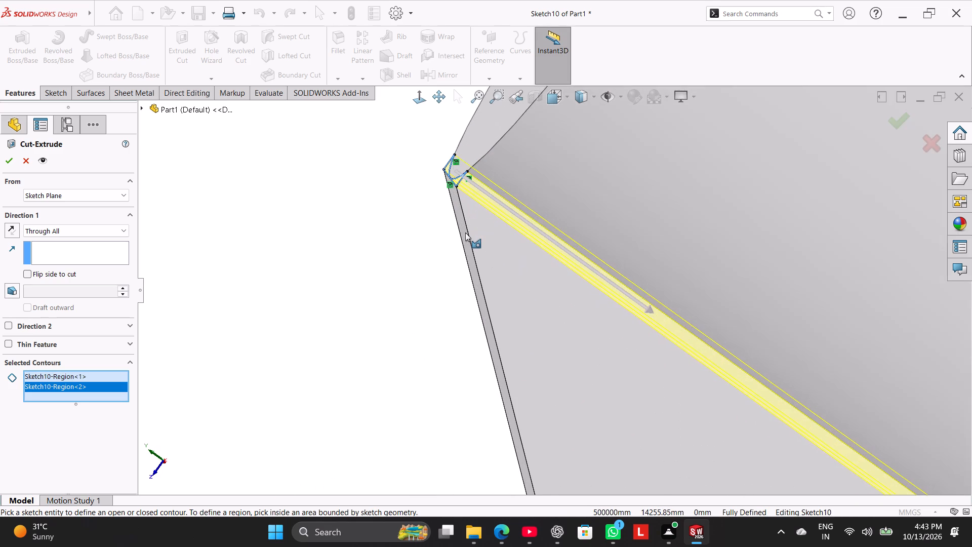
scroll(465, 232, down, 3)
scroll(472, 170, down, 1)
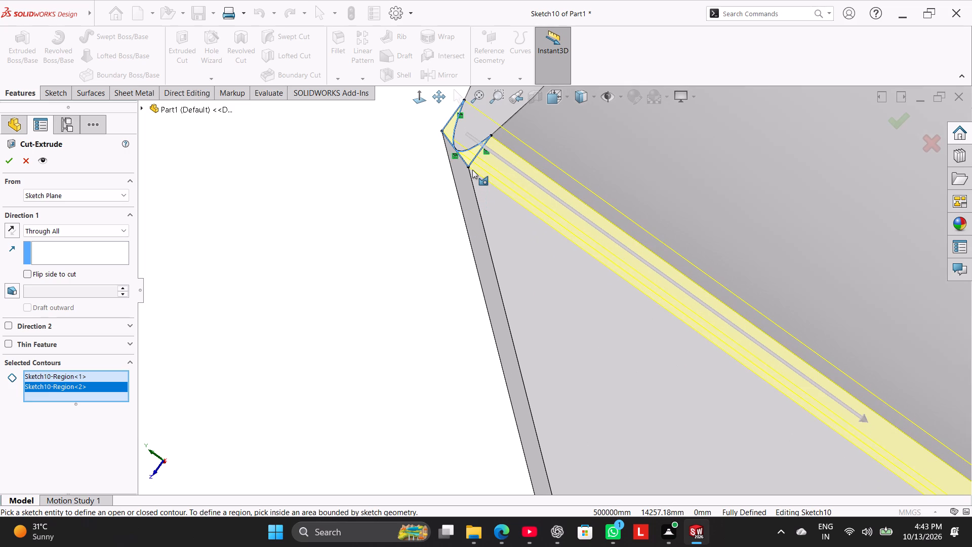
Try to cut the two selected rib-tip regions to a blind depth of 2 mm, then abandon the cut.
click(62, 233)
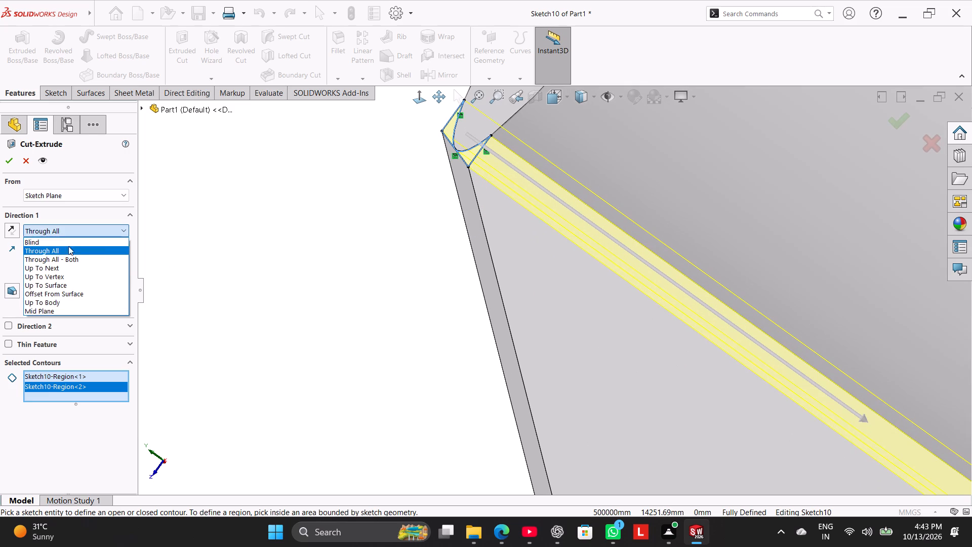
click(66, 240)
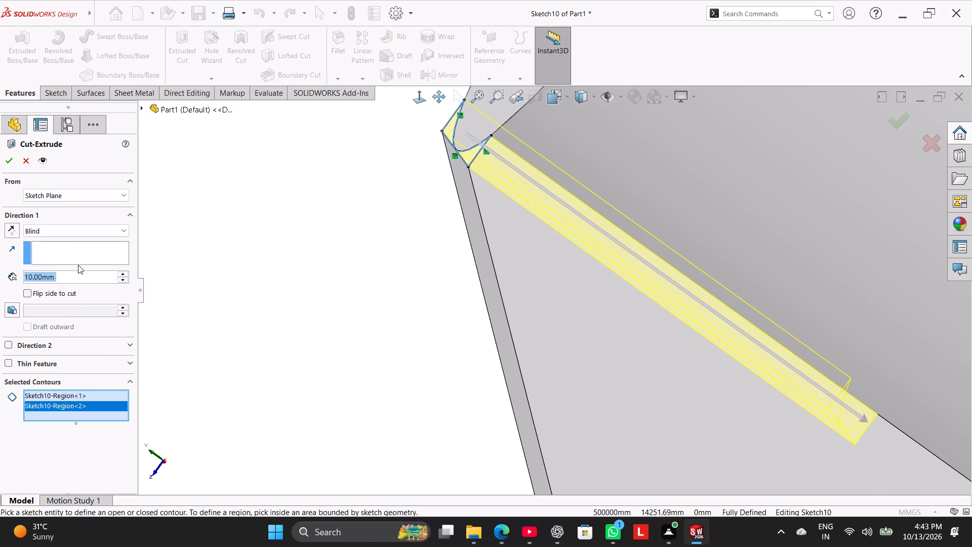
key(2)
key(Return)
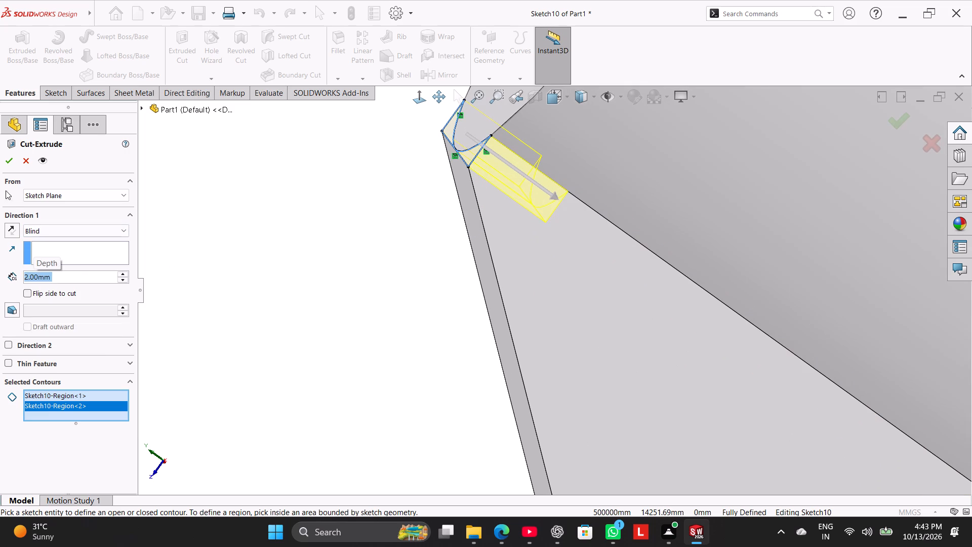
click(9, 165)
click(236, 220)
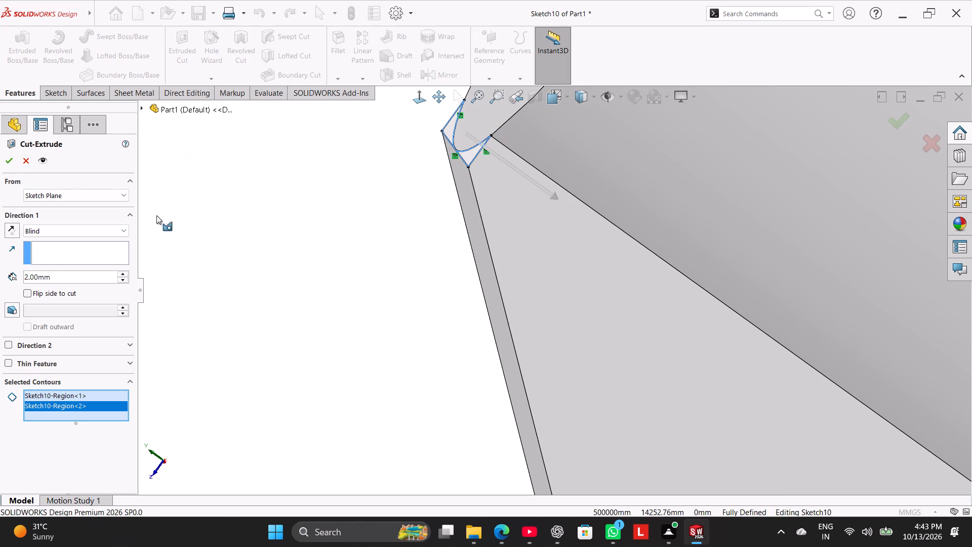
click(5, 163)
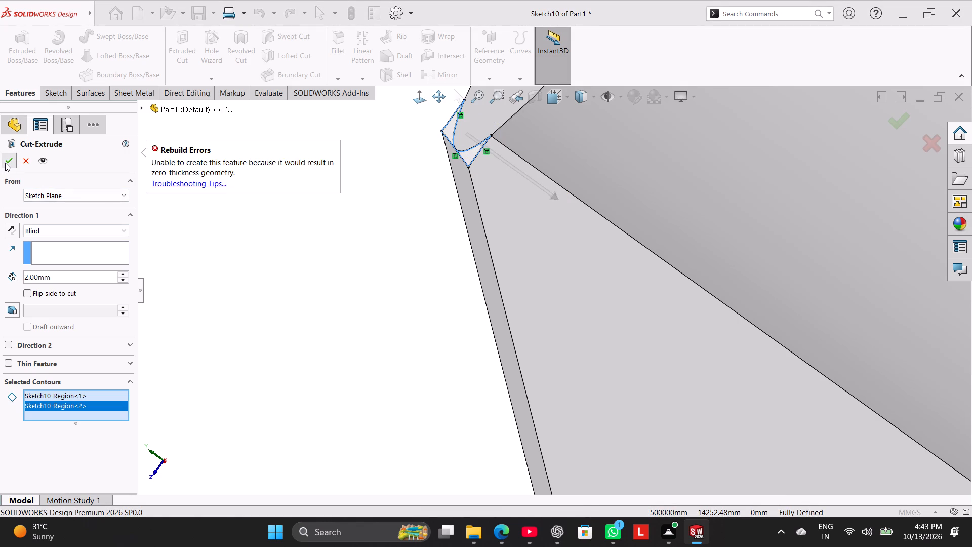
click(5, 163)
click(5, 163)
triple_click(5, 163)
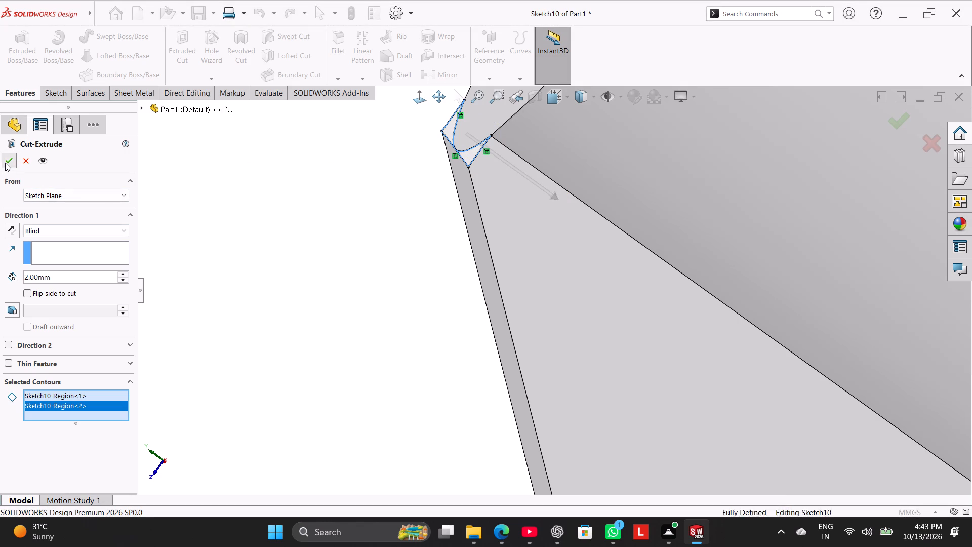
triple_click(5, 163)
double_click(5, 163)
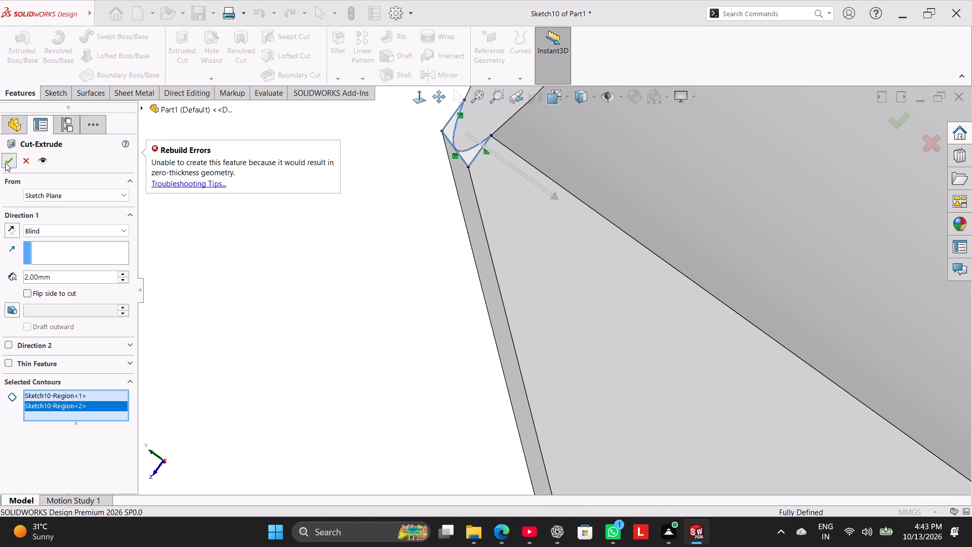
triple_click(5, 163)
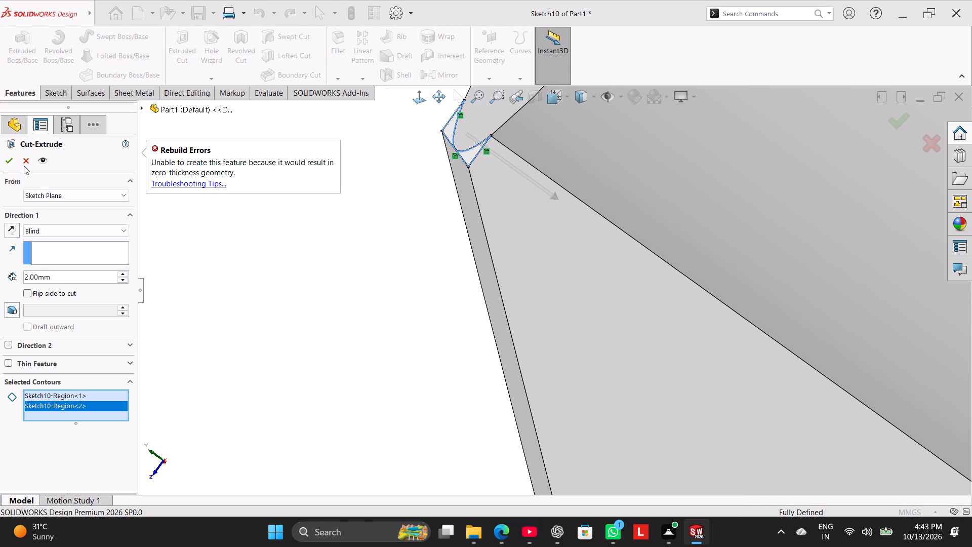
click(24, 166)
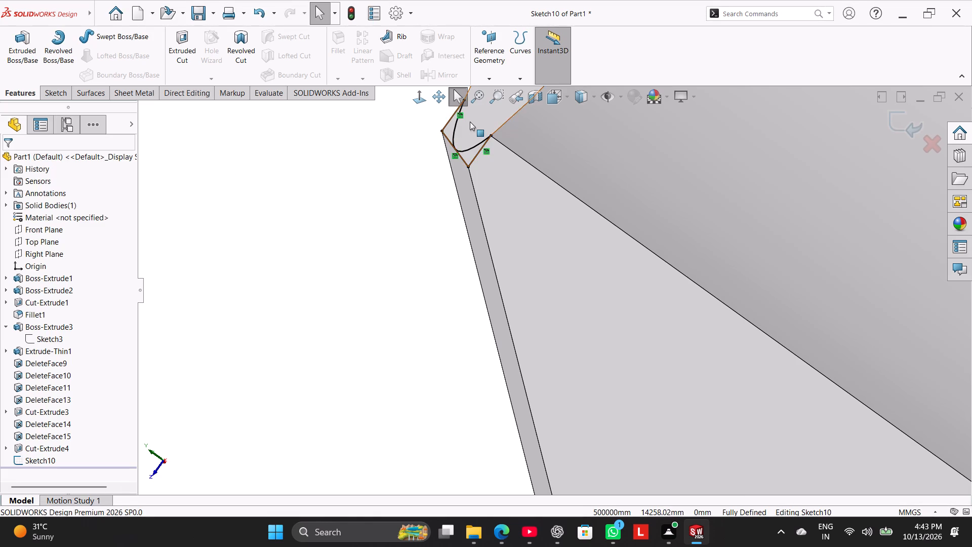
Delete the converted straight line along the rib tip's end edge from the sketch.
scroll(470, 122, up, 1)
scroll(478, 128, down, 1)
scroll(504, 174, down, 5)
middle_drag(333, 245, 339, 250)
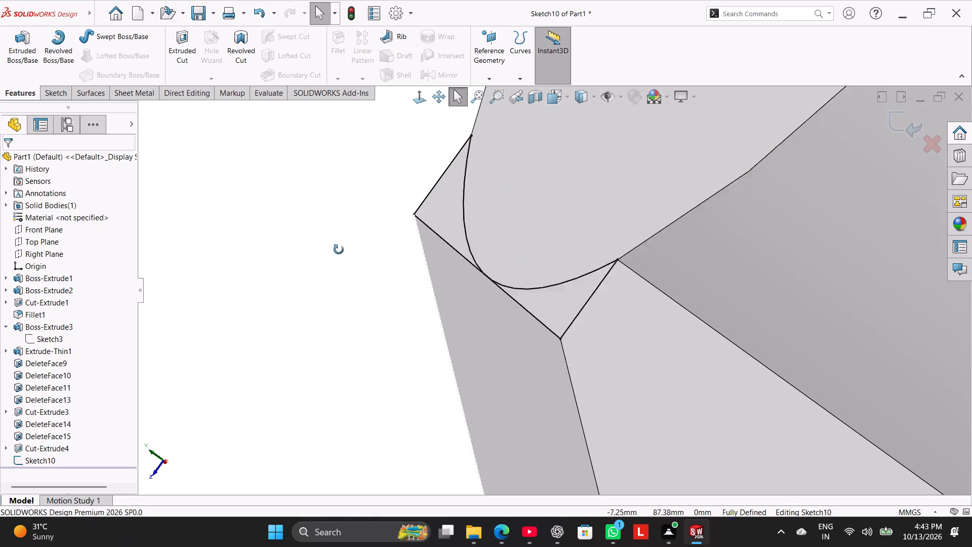
middle_drag(339, 250, 347, 258)
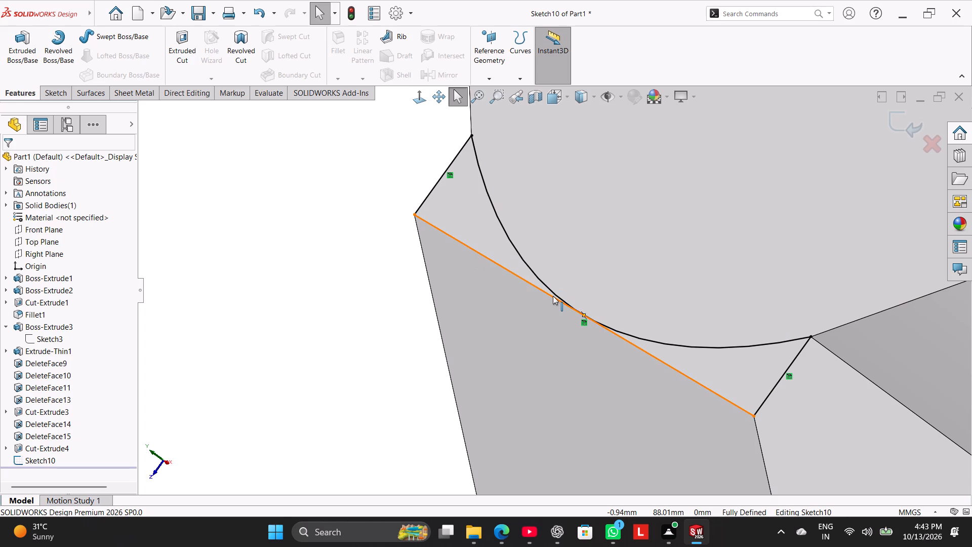
right_click(553, 296)
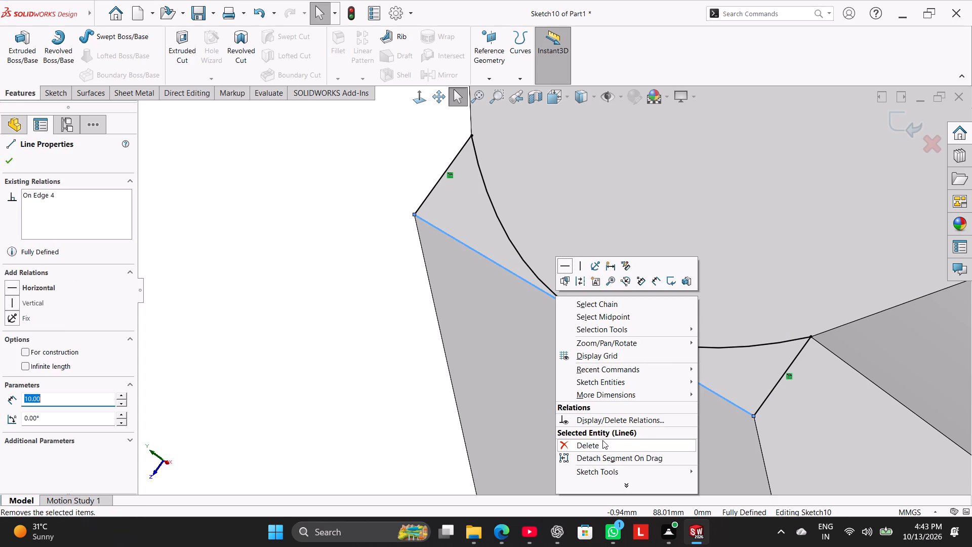
click(603, 440)
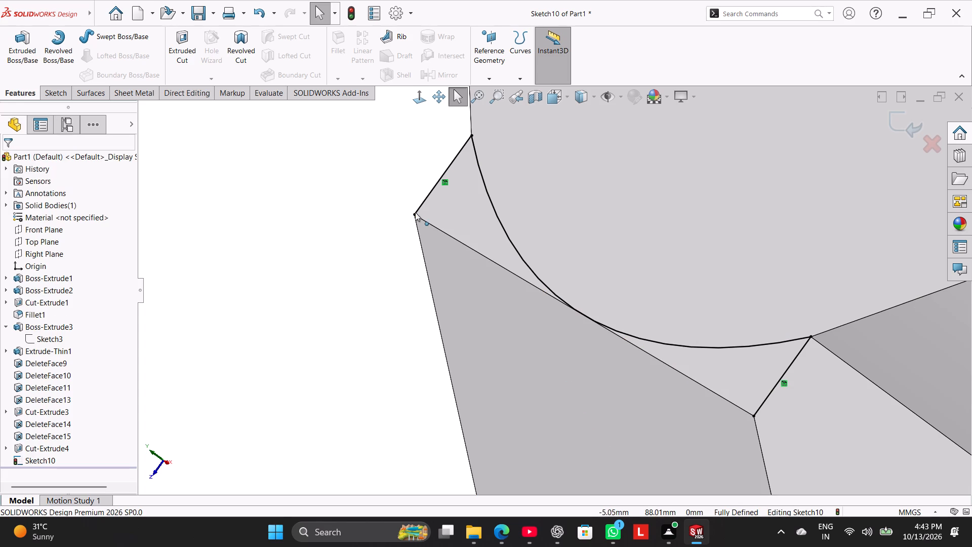
Extend the free ends of both short side lines beyond the rib tip's straight edge, to about Y 87.51 and Y 87.34.
drag(415, 212, 375, 261)
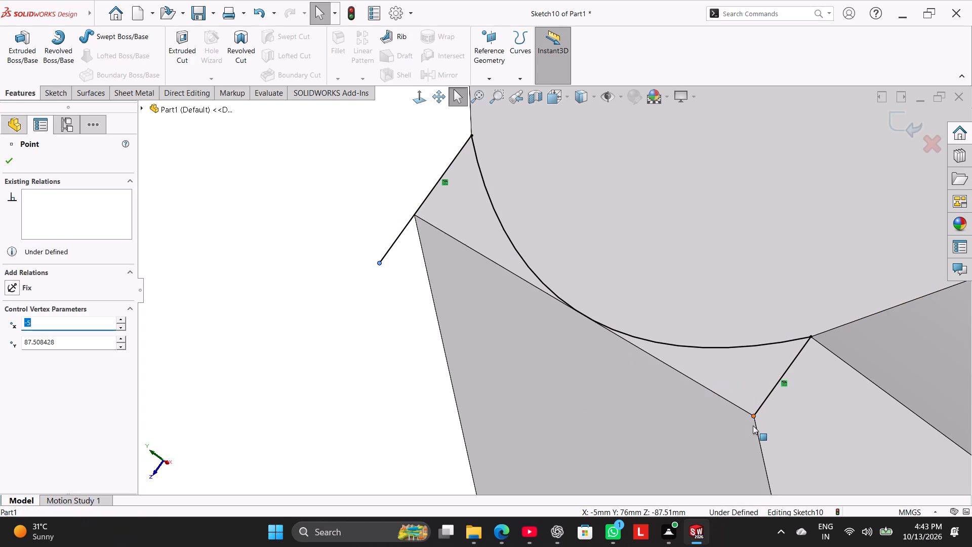
click(753, 419)
click(393, 441)
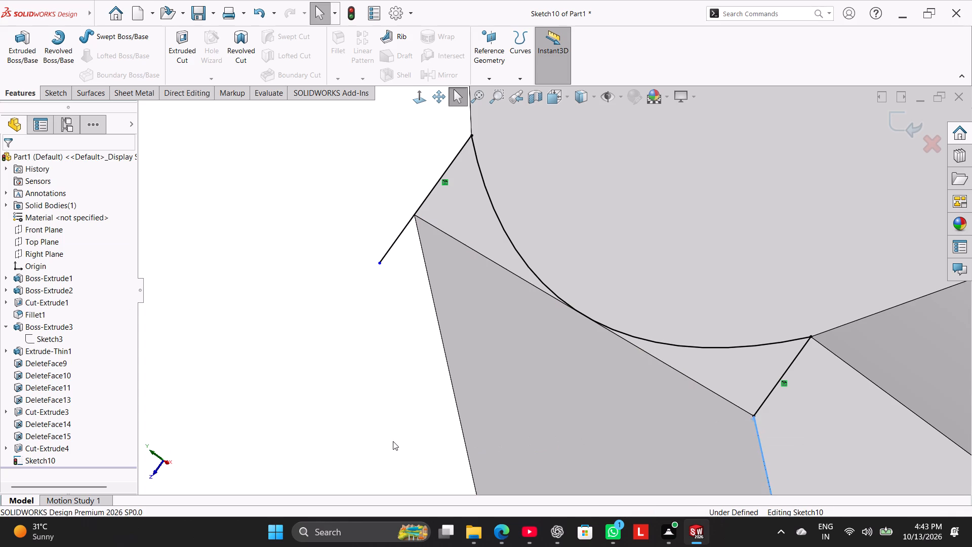
drag(753, 416, 691, 471)
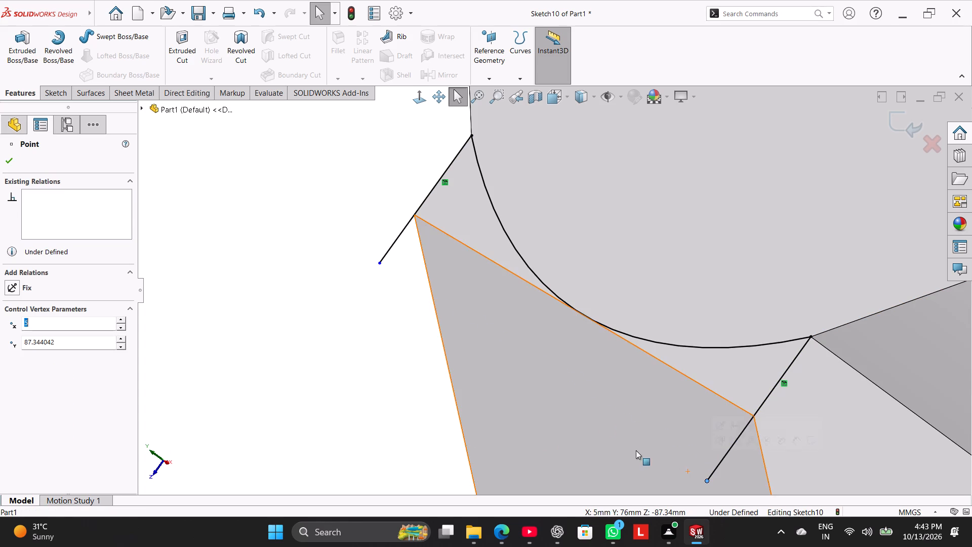
click(14, 159)
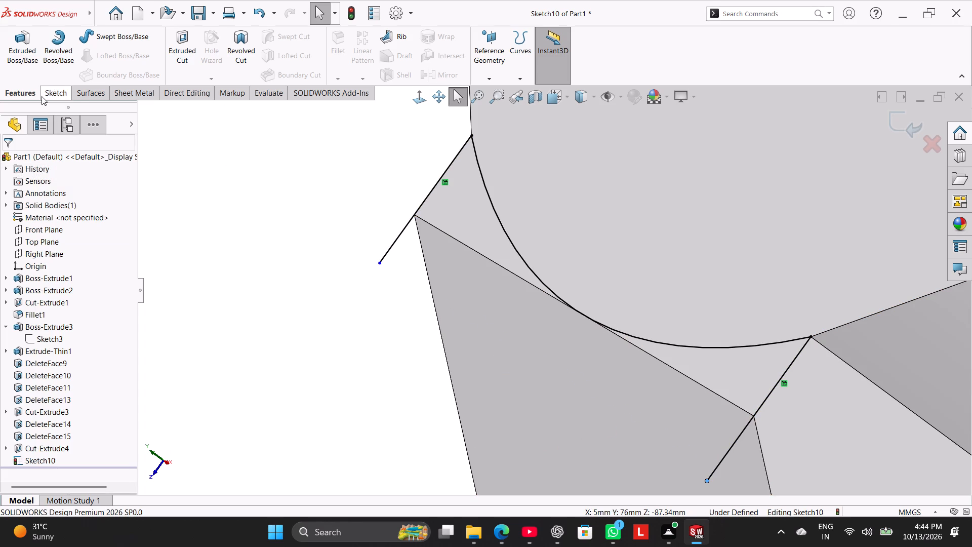
Sketch a line about 10 mm long between the extended ends of the two side lines.
click(49, 92)
click(74, 37)
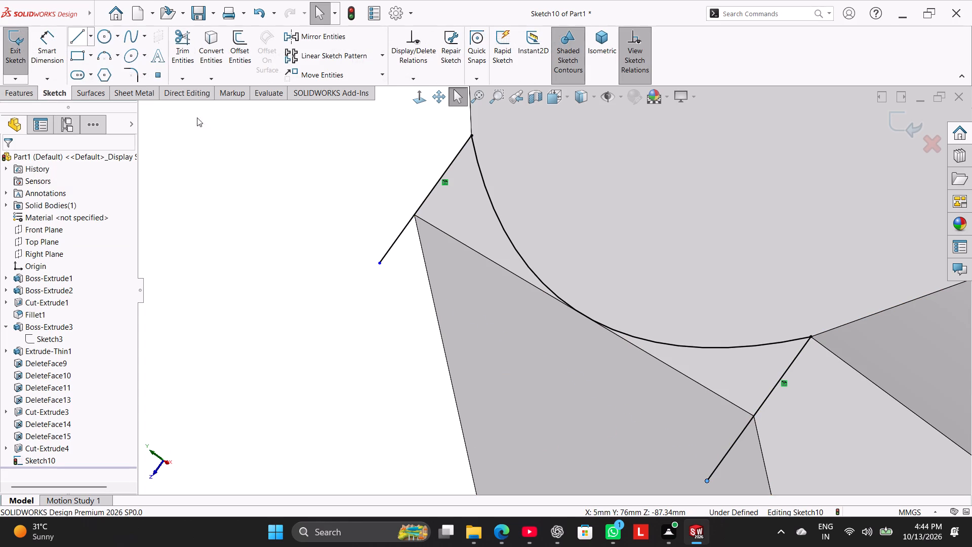
click(379, 263)
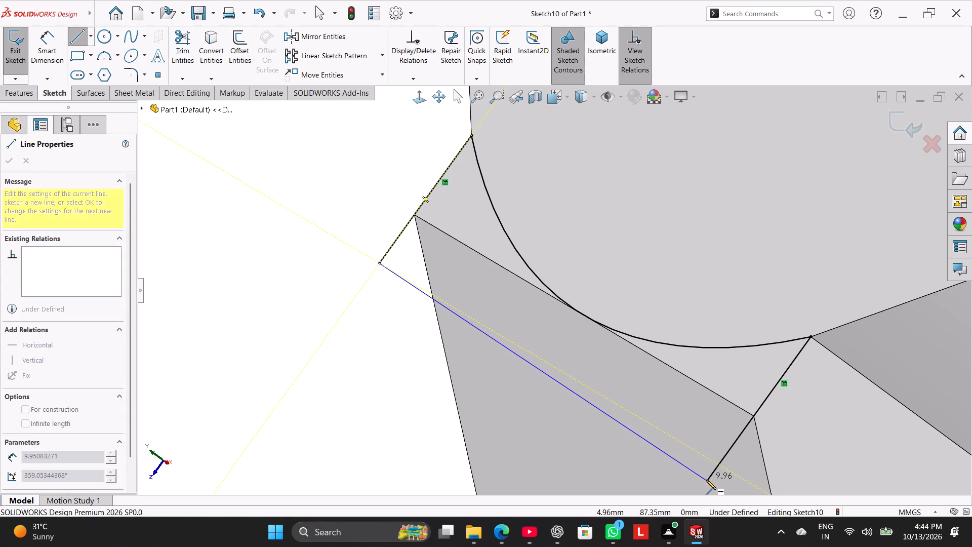
click(706, 480)
right_click(398, 395)
click(412, 402)
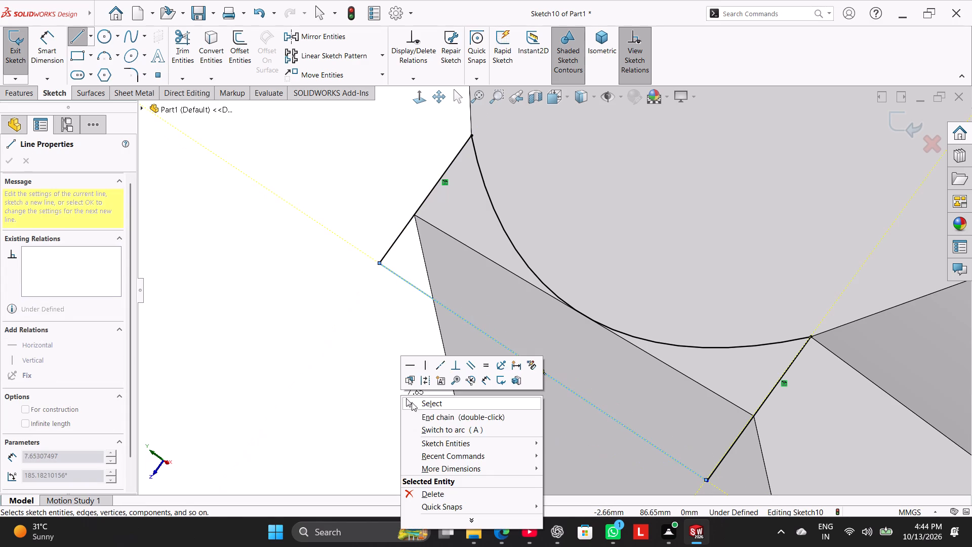
Make the new line's loose end coincident with the nearby side line's endpoint to close the gap.
scroll(705, 483, down, 5)
scroll(680, 418, down, 3)
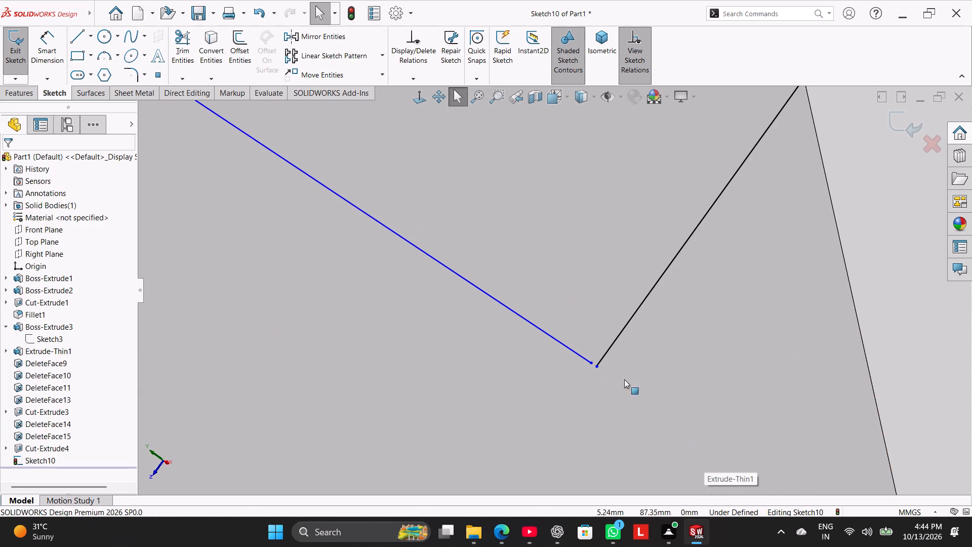
ctrl+click(597, 367)
scroll(575, 381, up, 2)
right_click(575, 381)
scroll(642, 366, up, 9)
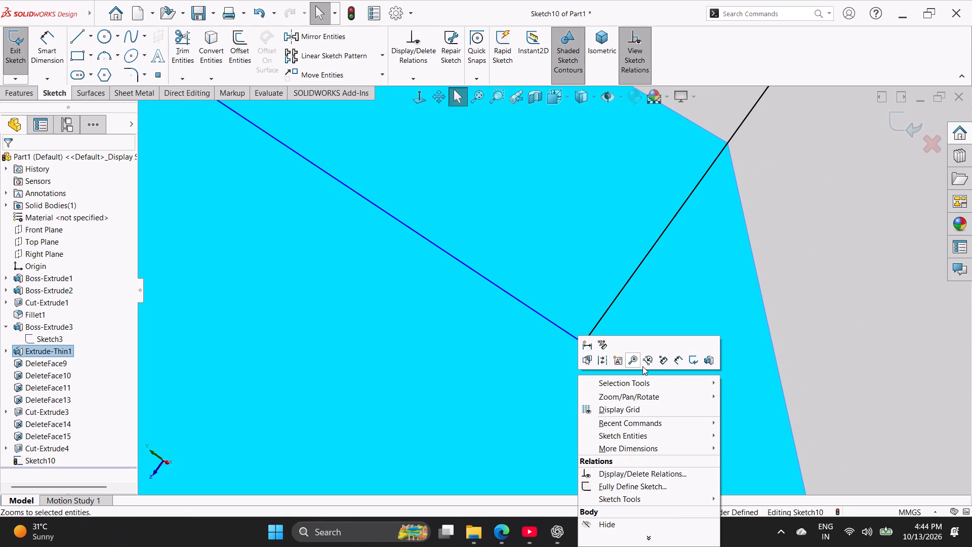
scroll(642, 366, up, 7)
scroll(777, 327, up, 5)
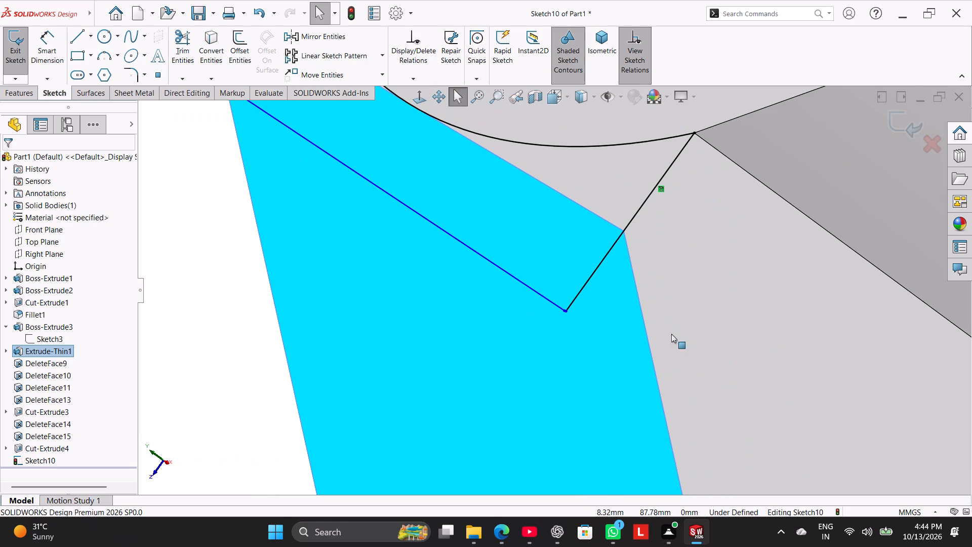
click(260, 358)
scroll(622, 291, down, 10)
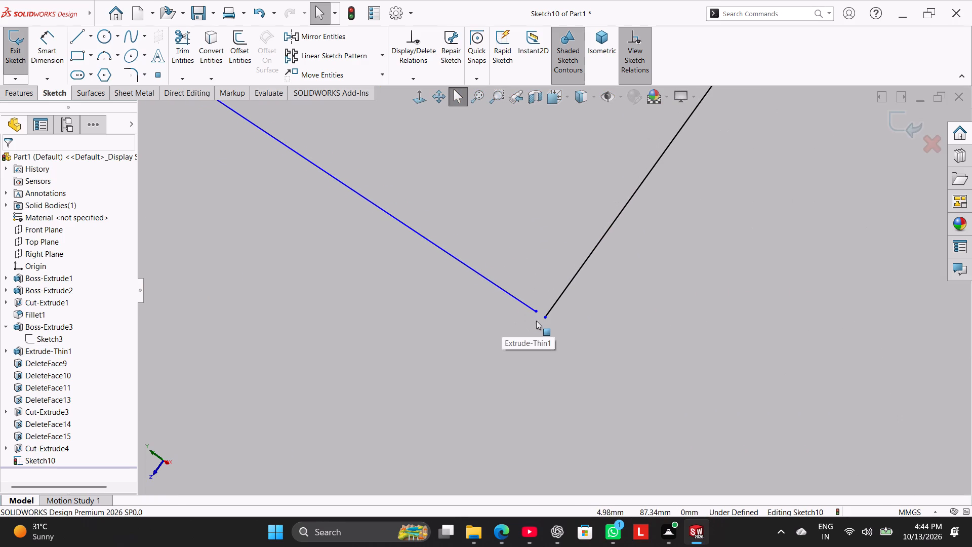
ctrl+click(545, 316)
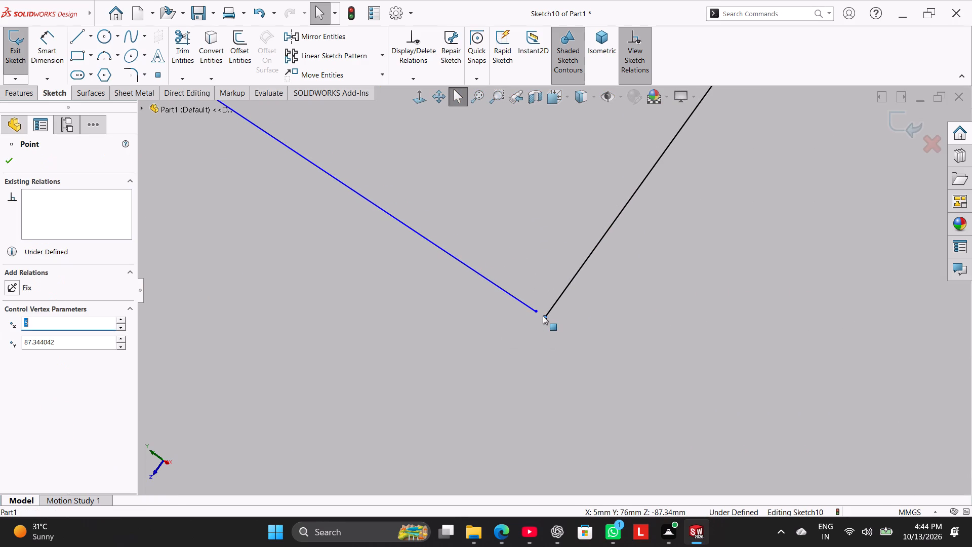
ctrl+click(535, 311)
click(29, 371)
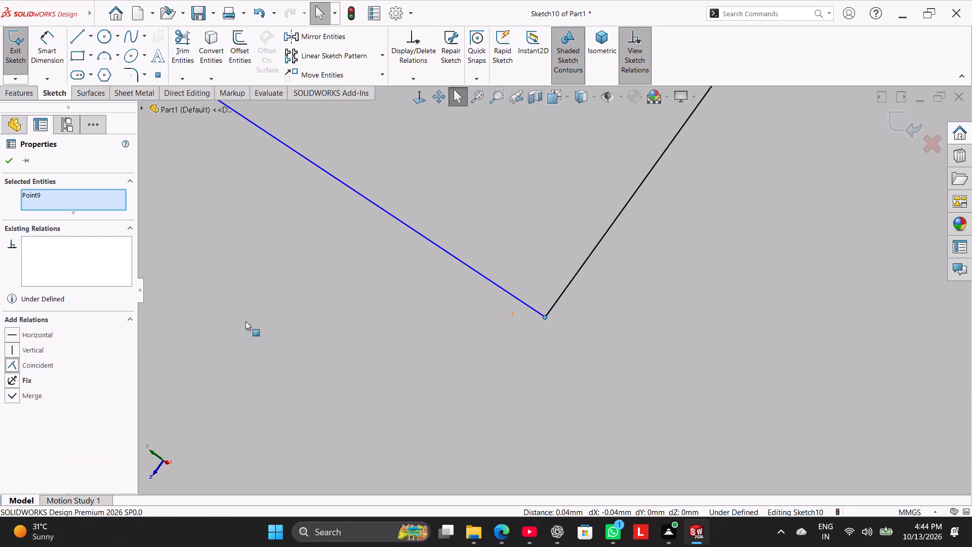
Dimension the short side line of the closed profile at the rib tip to 2 mm.
scroll(320, 286, up, 14)
scroll(353, 161, down, 4)
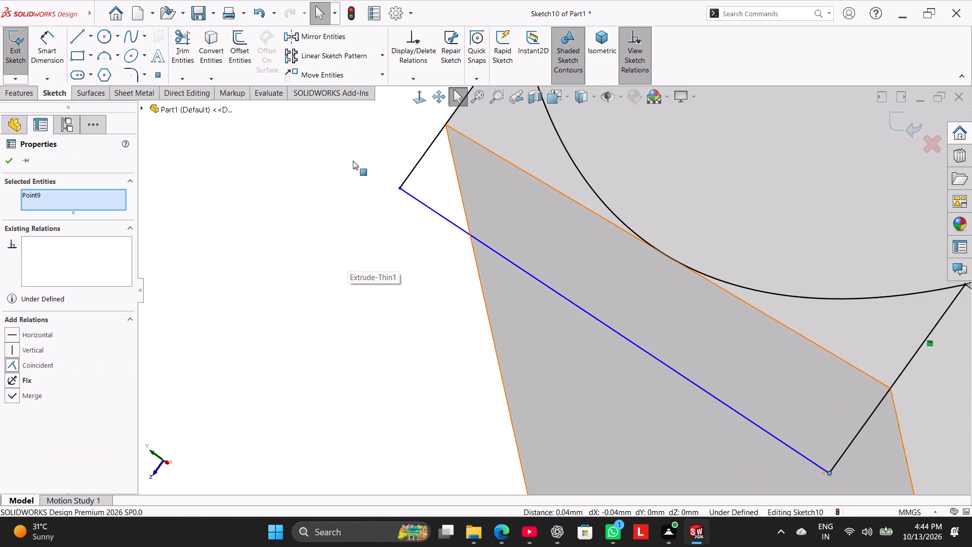
scroll(356, 162, down, 2)
right_click(481, 241)
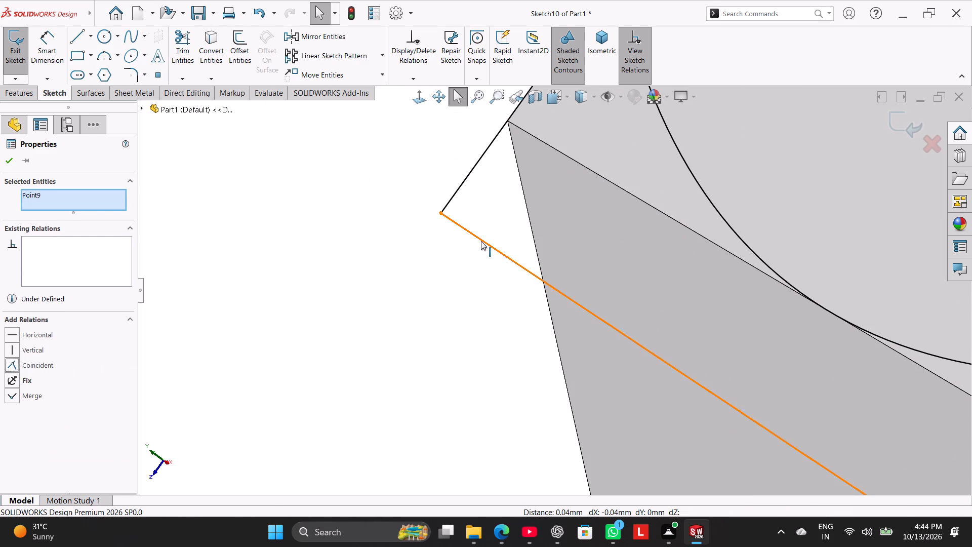
click(494, 215)
click(460, 261)
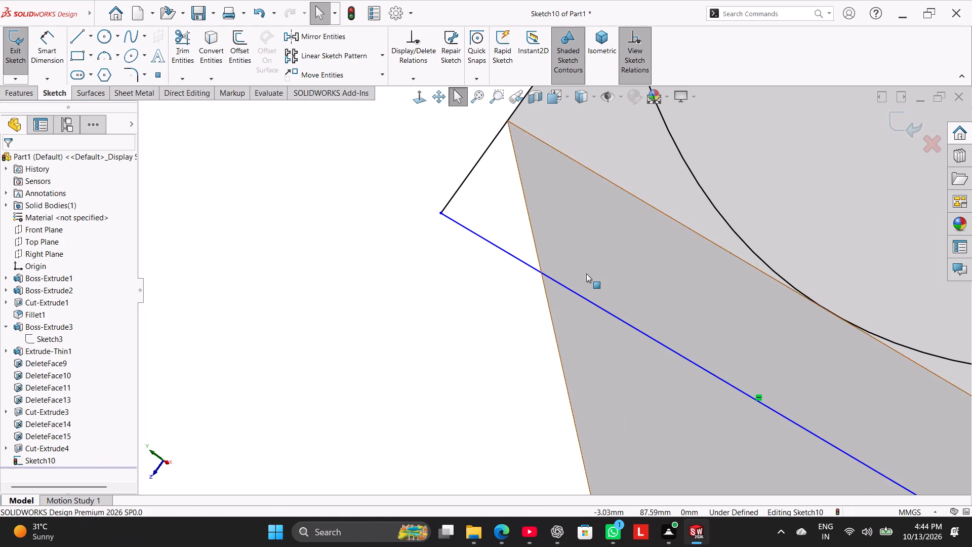
scroll(586, 273, up, 5)
click(46, 52)
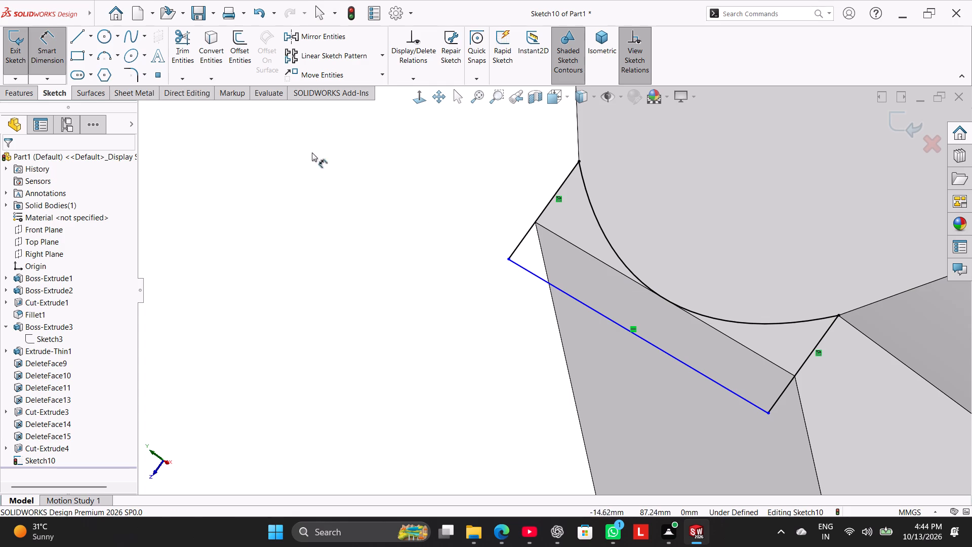
click(532, 228)
click(514, 212)
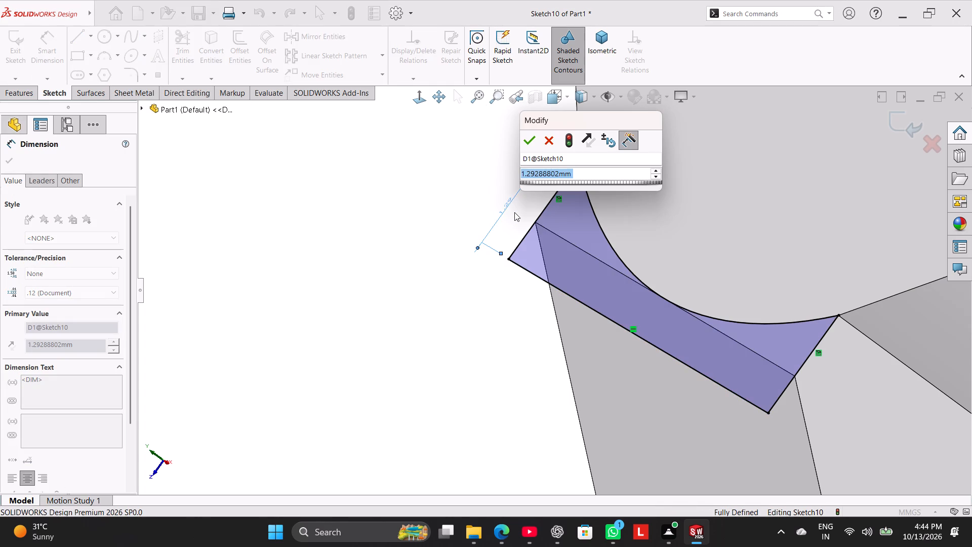
key(2)
key(Return)
right_click(415, 234)
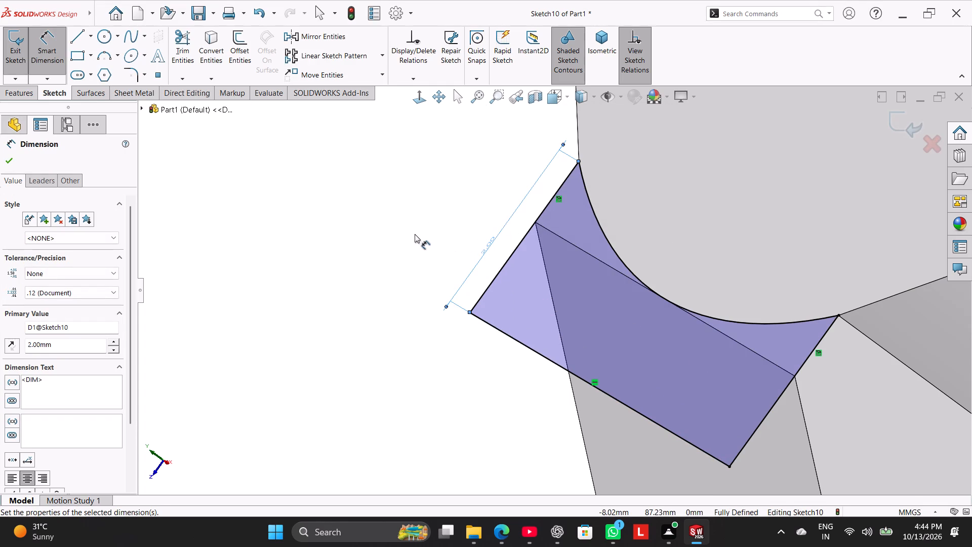
click(455, 264)
Cut-extrude the closed profile at the rib tip to a blind depth of 2 mm.
middle_drag(358, 307, 309, 254)
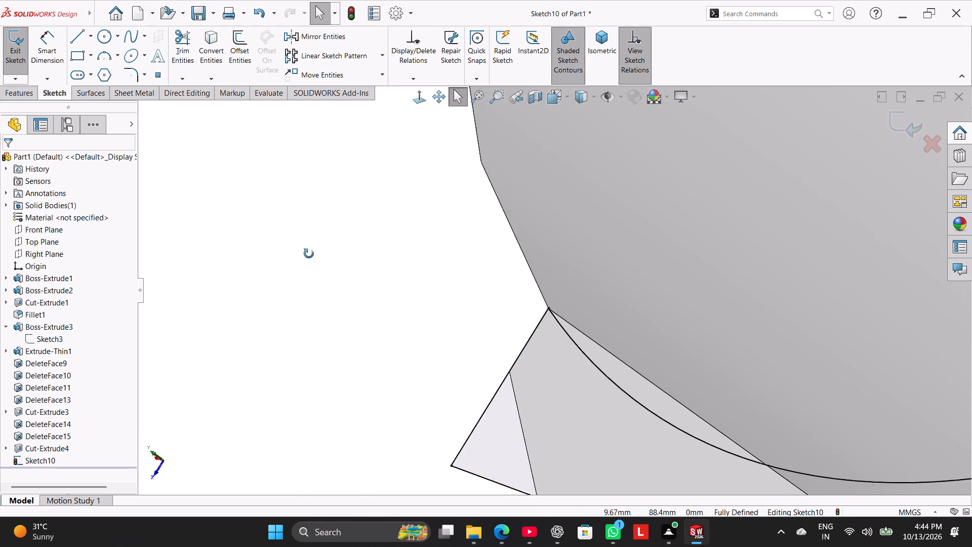
middle_drag(309, 254, 335, 271)
scroll(337, 272, up, 3)
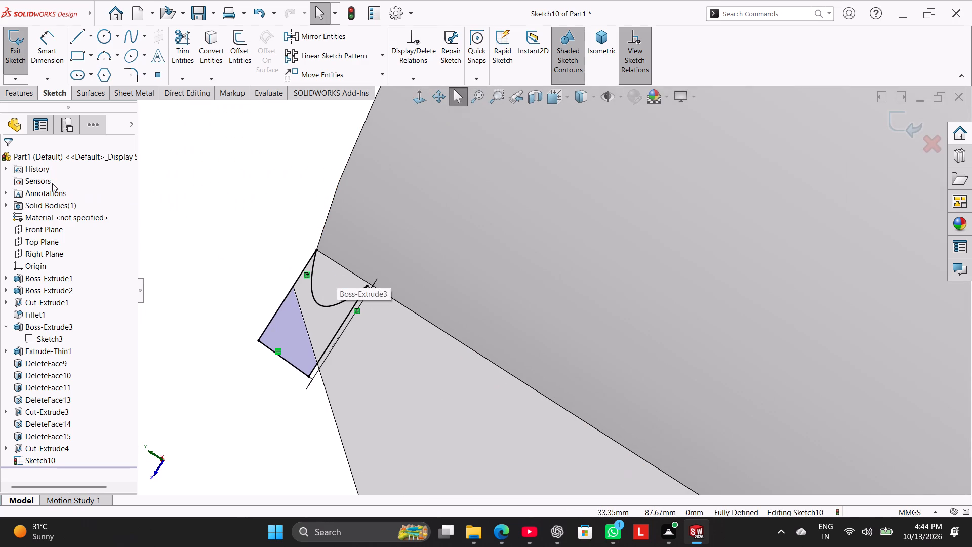
click(5, 97)
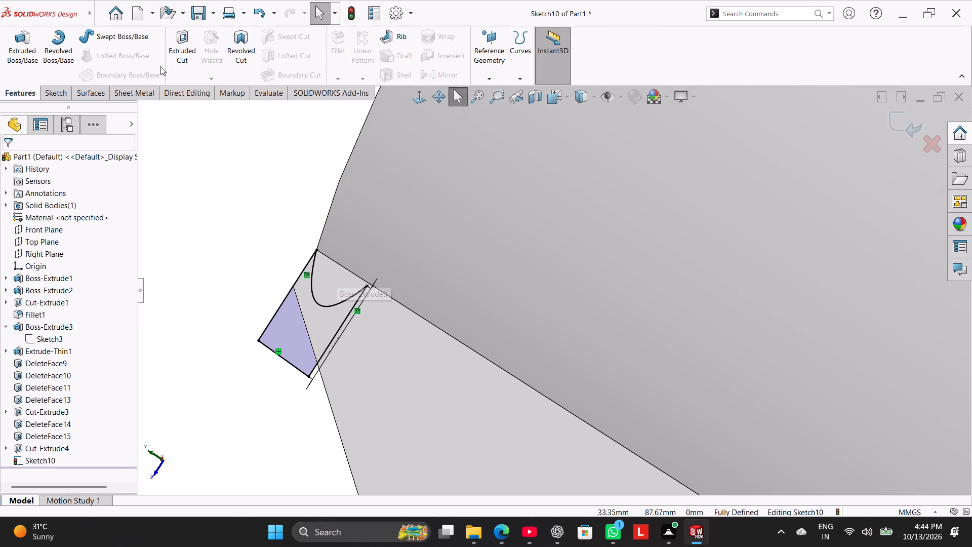
click(193, 49)
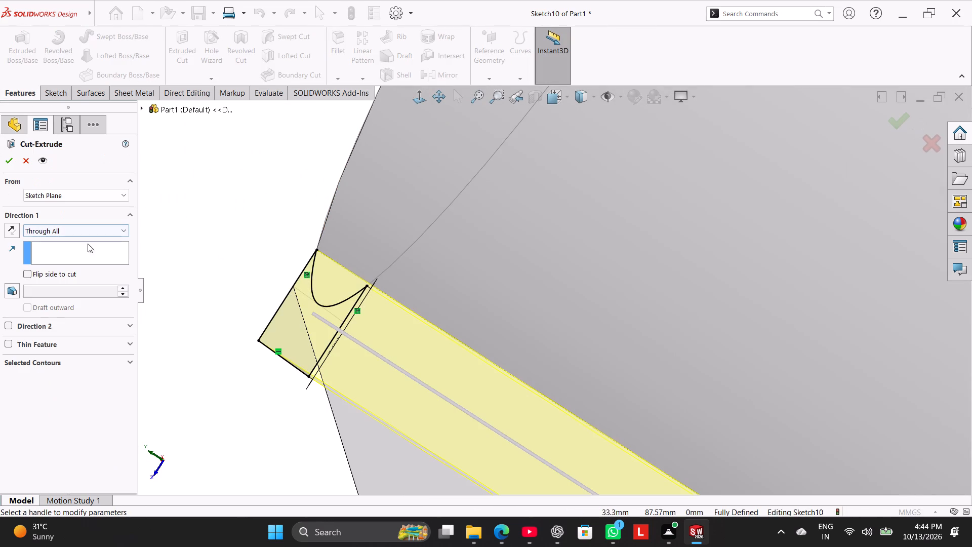
click(73, 230)
click(77, 244)
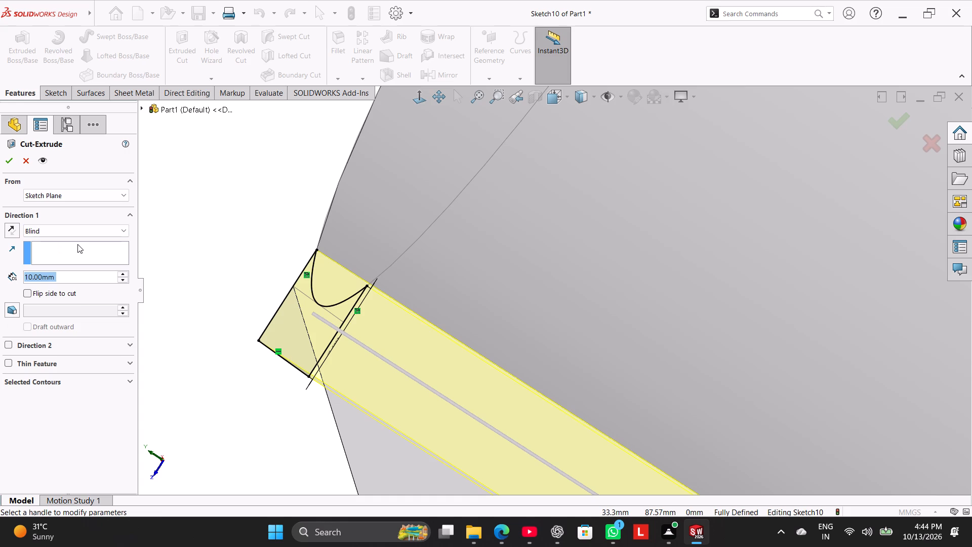
key(2)
key(Return)
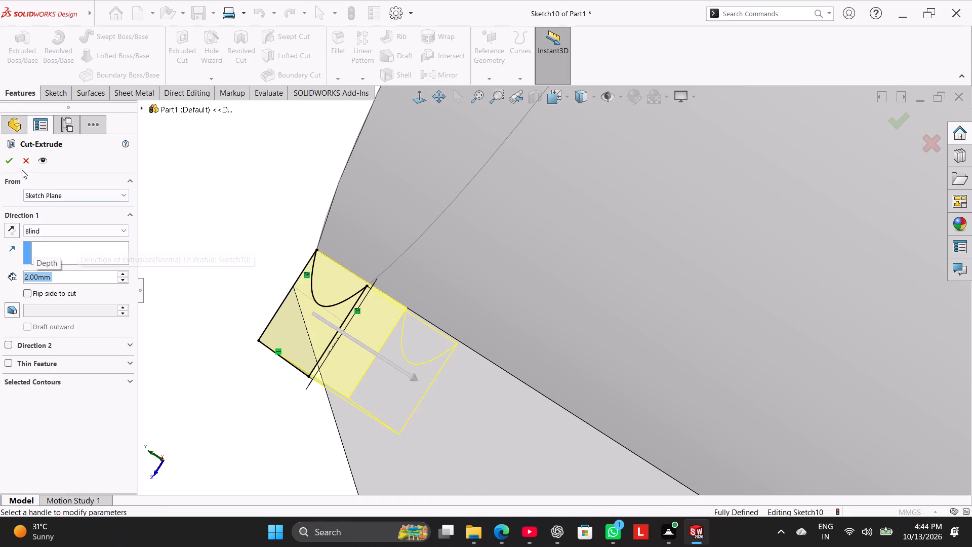
click(13, 166)
click(152, 191)
Start a new sketch on the Right Plane.
middle_drag(242, 263, 289, 263)
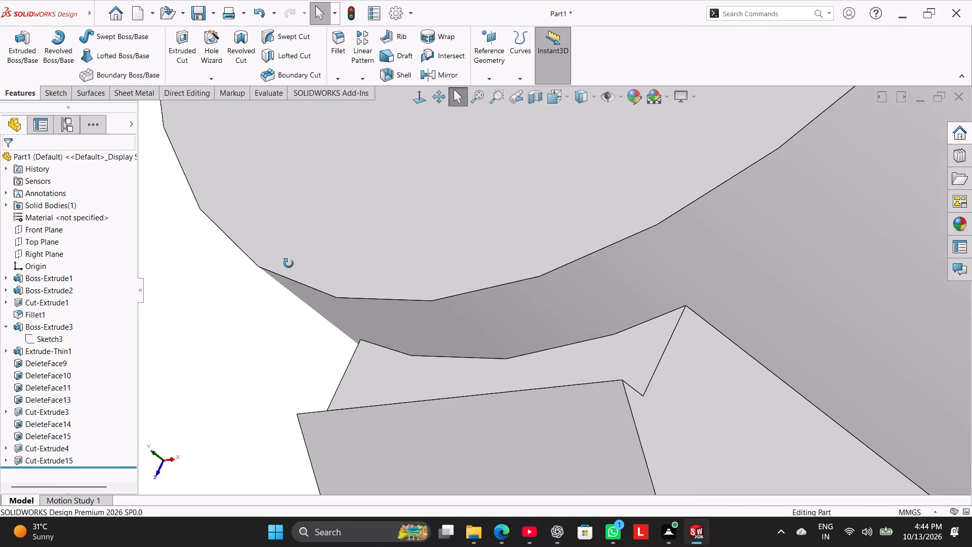
middle_drag(289, 263, 253, 267)
scroll(274, 282, up, 4)
middle_drag(314, 293, 300, 297)
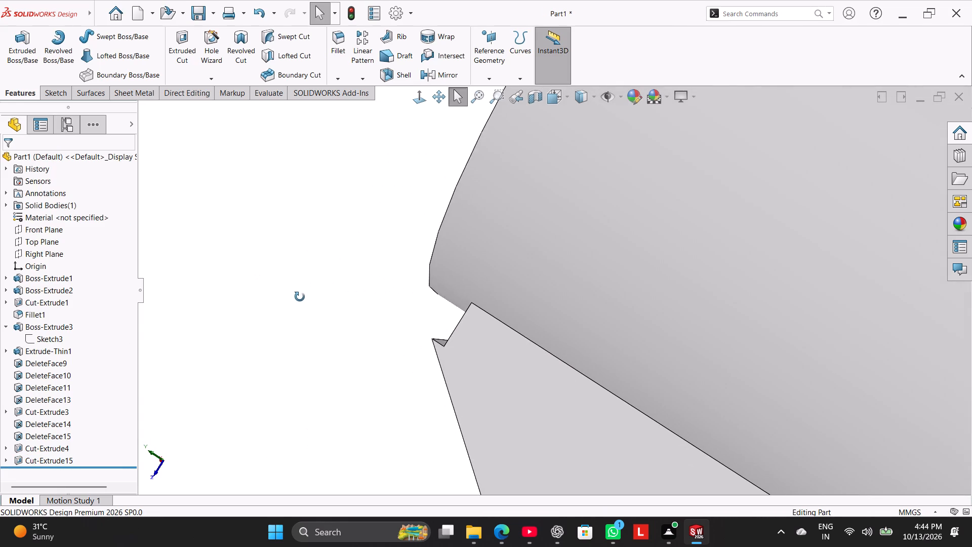
middle_drag(300, 297, 303, 314)
click(419, 100)
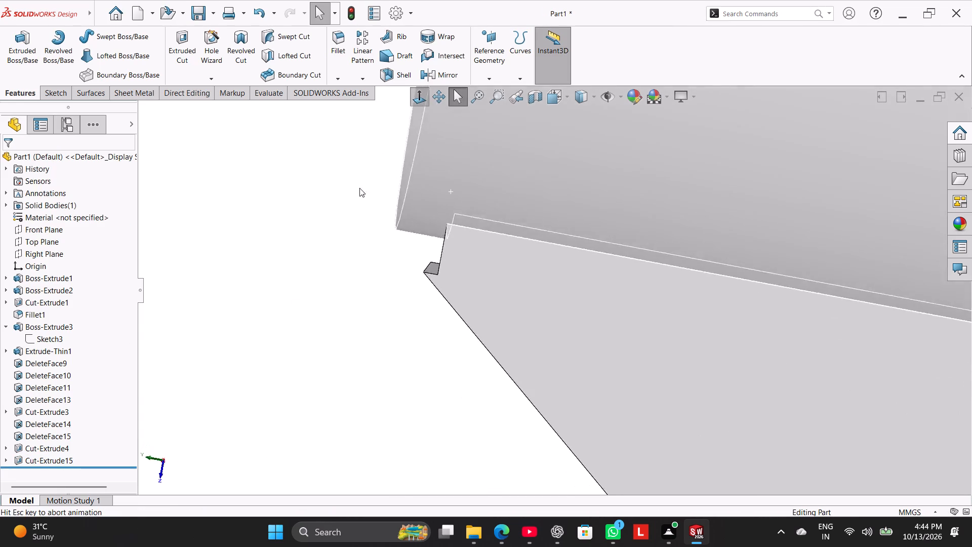
click(51, 254)
click(65, 237)
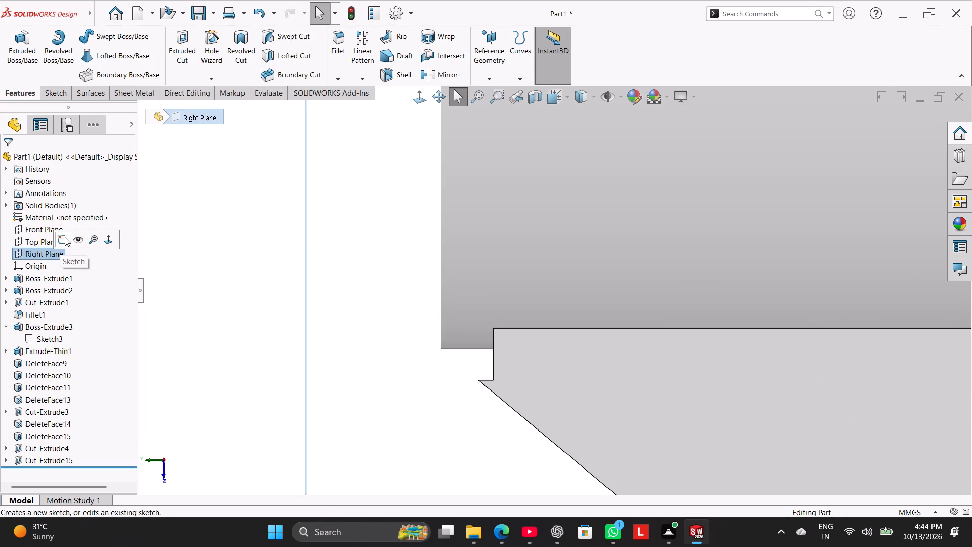
click(591, 203)
Sketch a sloped line from the rib's lower corner on the arm up to the boss's top corner nearest the rib.
scroll(655, 159, down, 2)
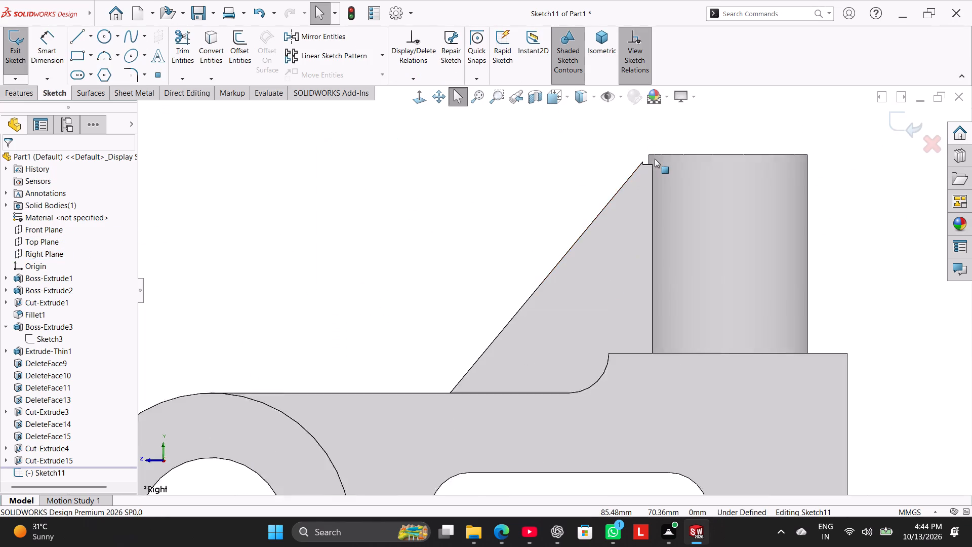
scroll(655, 159, down, 10)
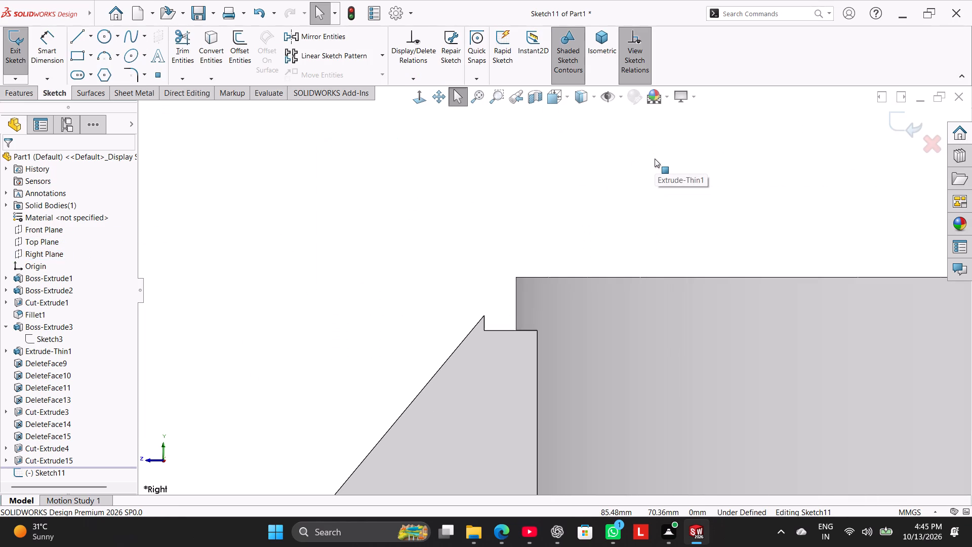
click(71, 40)
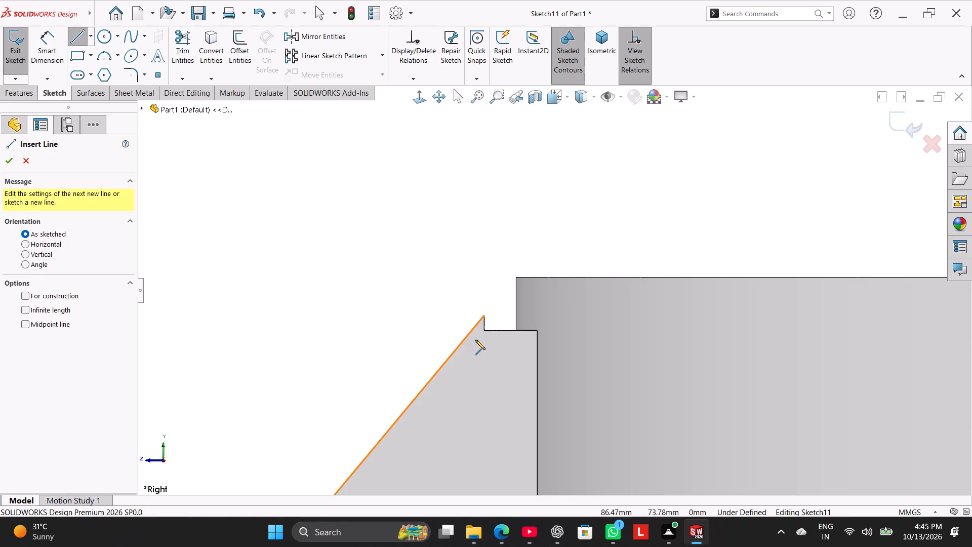
scroll(475, 341, up, 12)
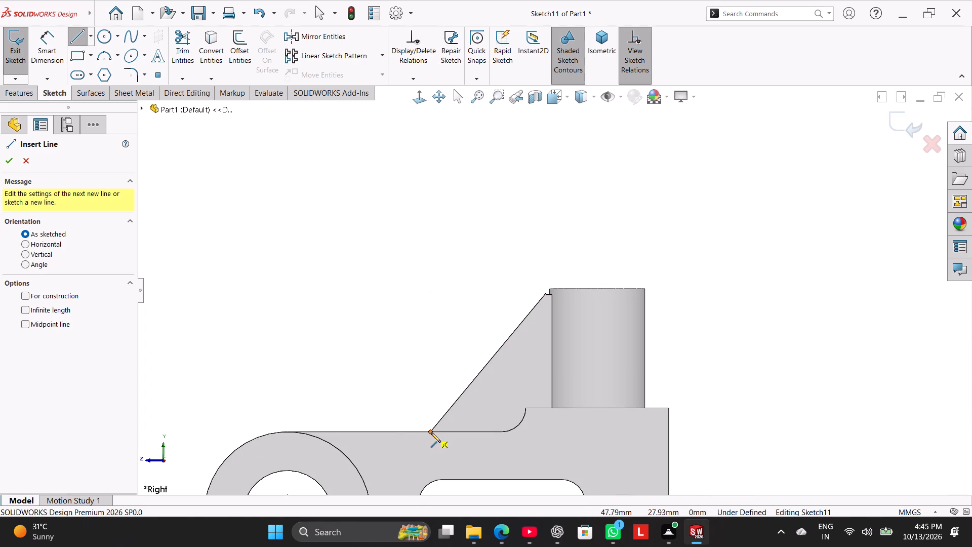
drag(431, 433, 436, 427)
scroll(594, 284, down, 12)
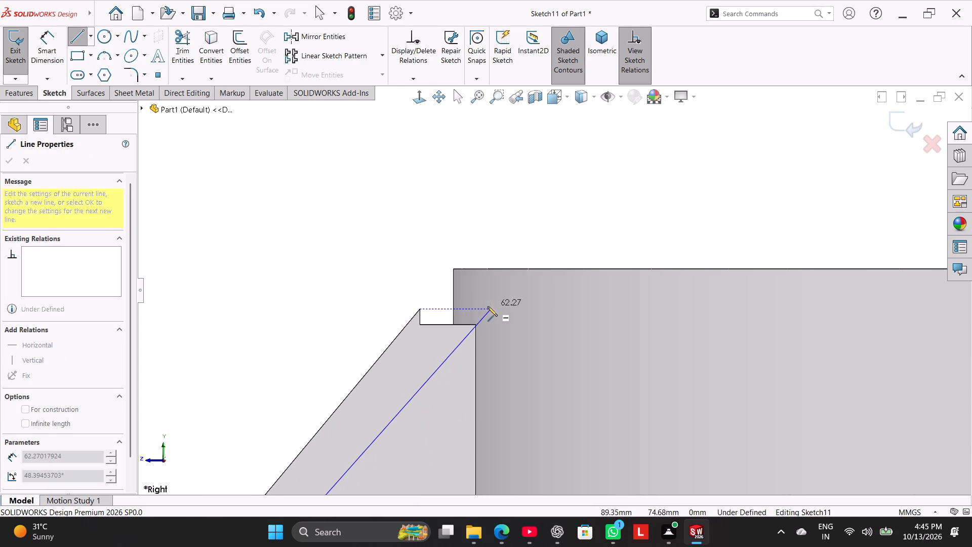
click(453, 269)
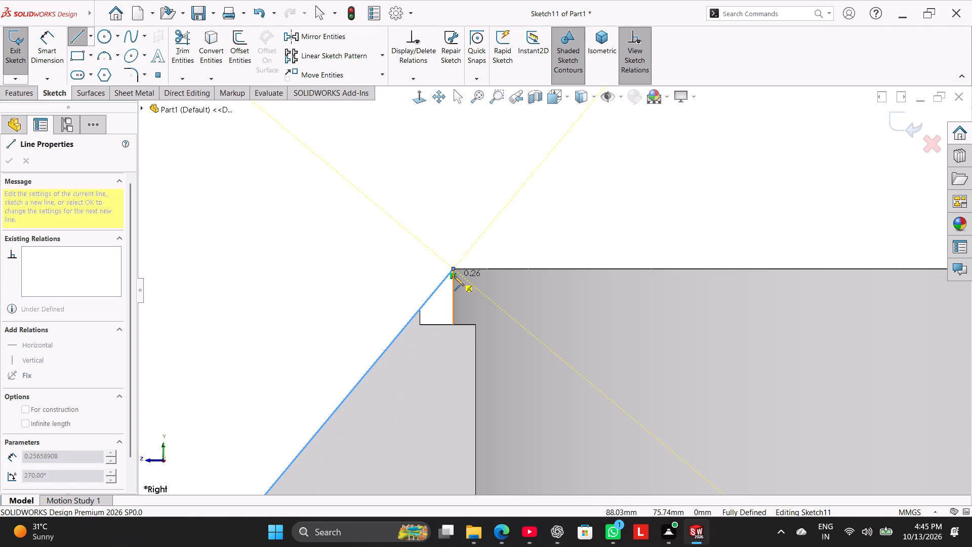
right_click(375, 261)
click(393, 268)
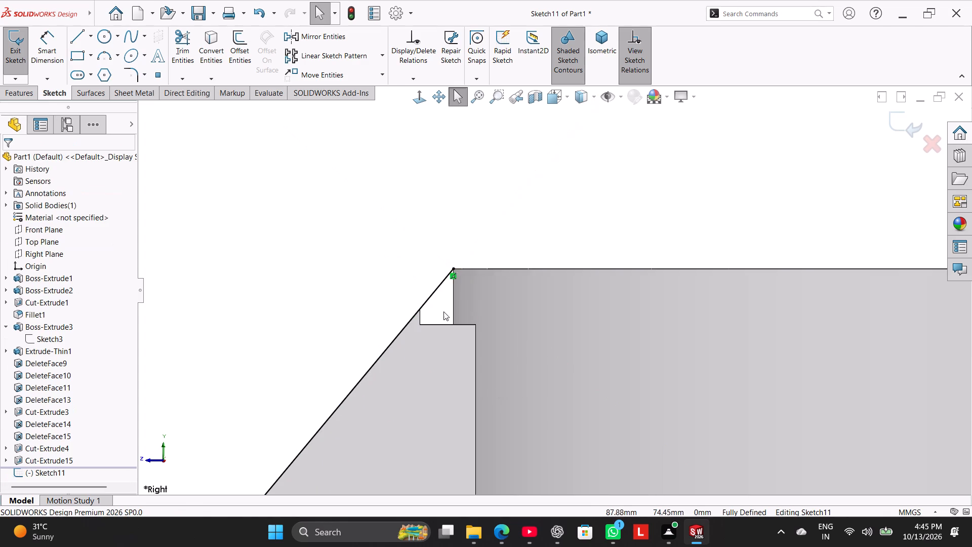
Examine how the sloped line sits relative to the rib's notched tip and the boss's top edge.
scroll(443, 311, down, 7)
middle_drag(382, 301, 371, 305)
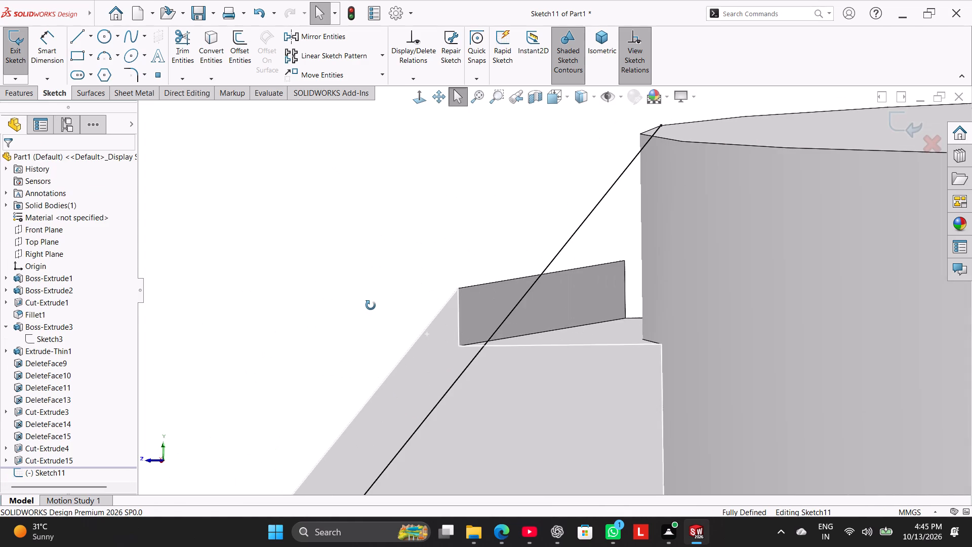
middle_drag(371, 305, 382, 308)
click(429, 102)
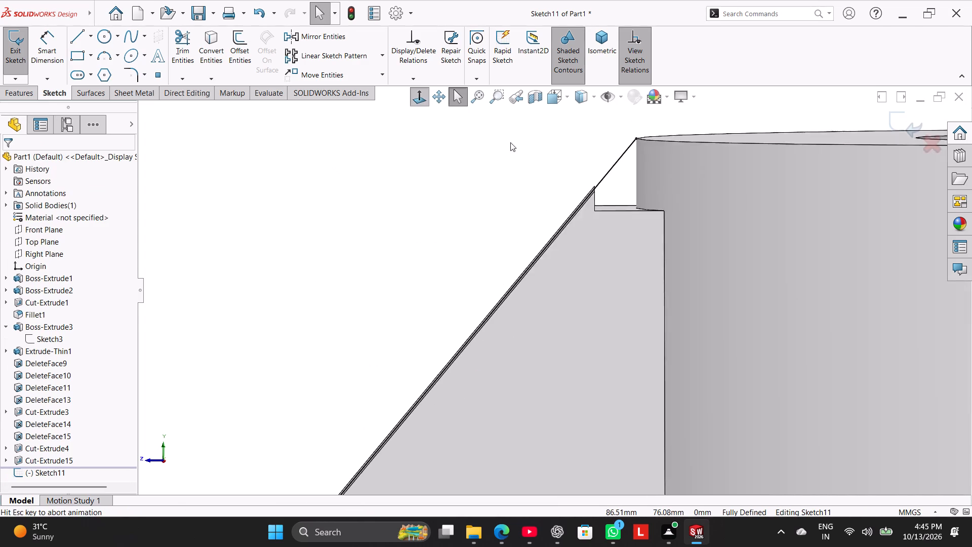
scroll(650, 138, down, 4)
scroll(642, 227, down, 8)
scroll(665, 182, down, 3)
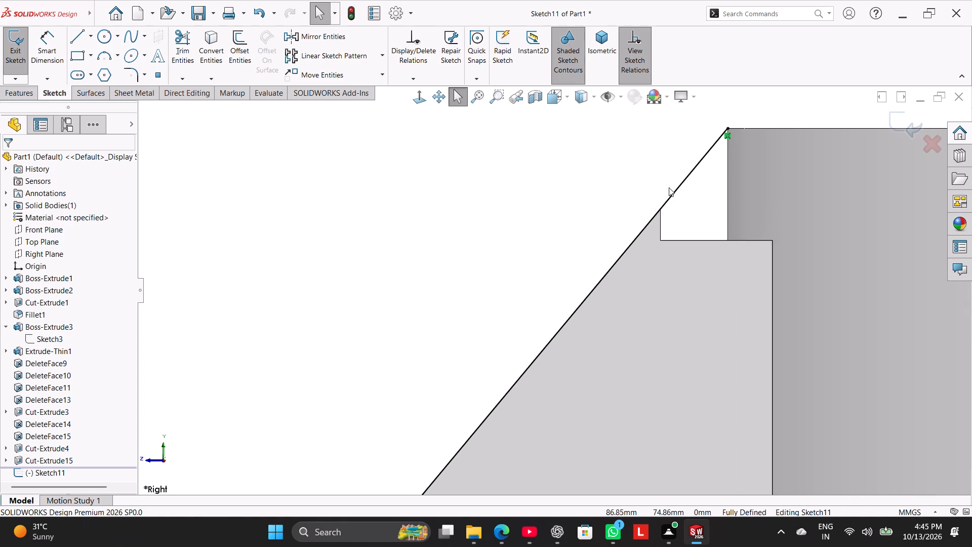
scroll(669, 187, down, 4)
scroll(708, 199, up, 2)
scroll(708, 199, down, 4)
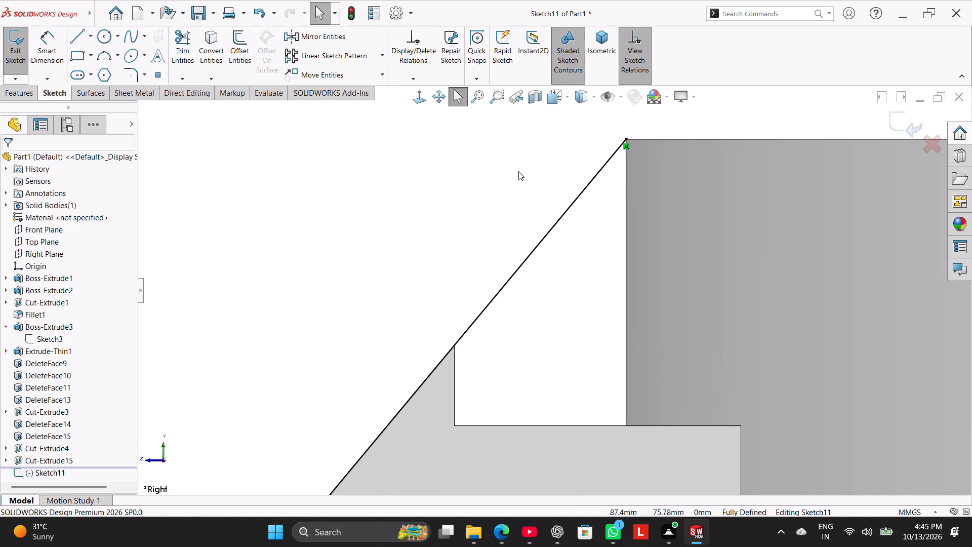
middle_drag(519, 171, 536, 183)
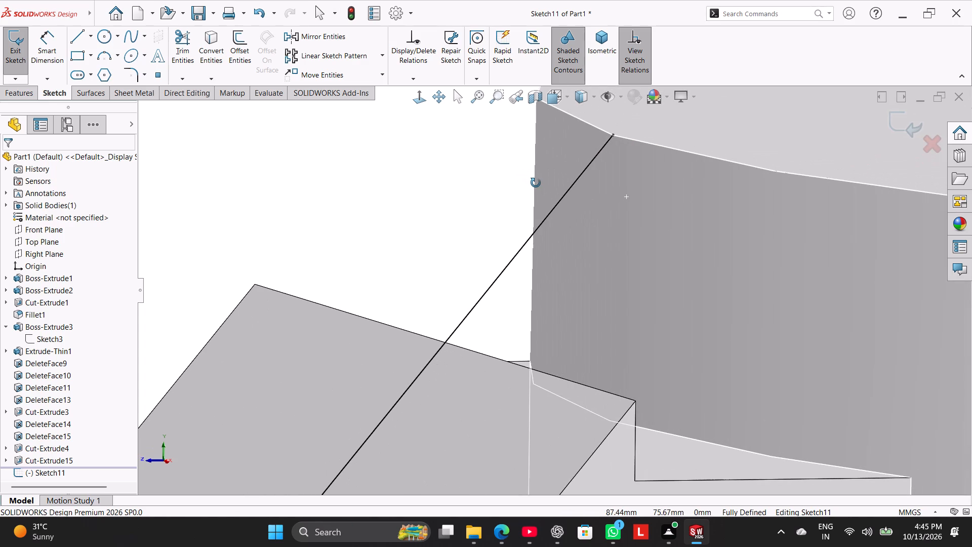
middle_drag(536, 183, 510, 182)
click(426, 102)
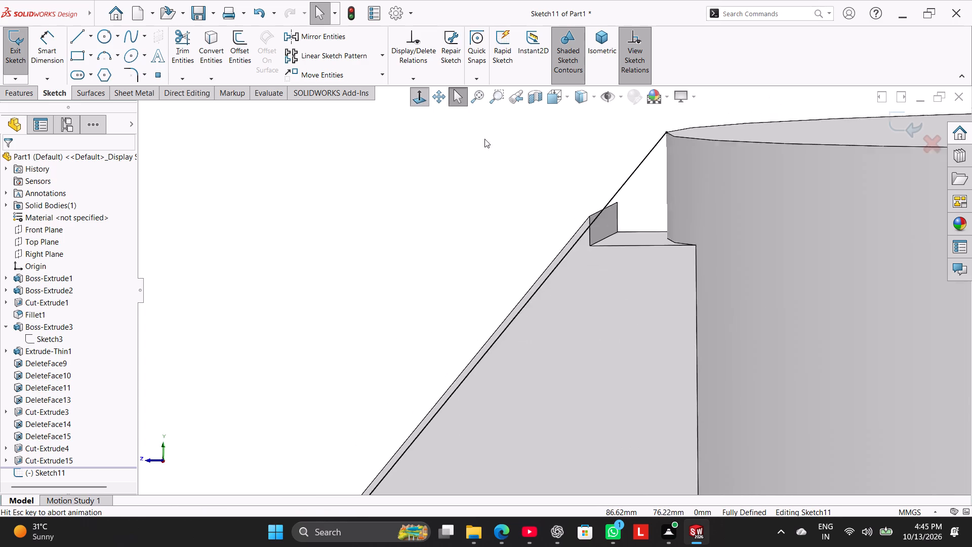
scroll(662, 130, down, 16)
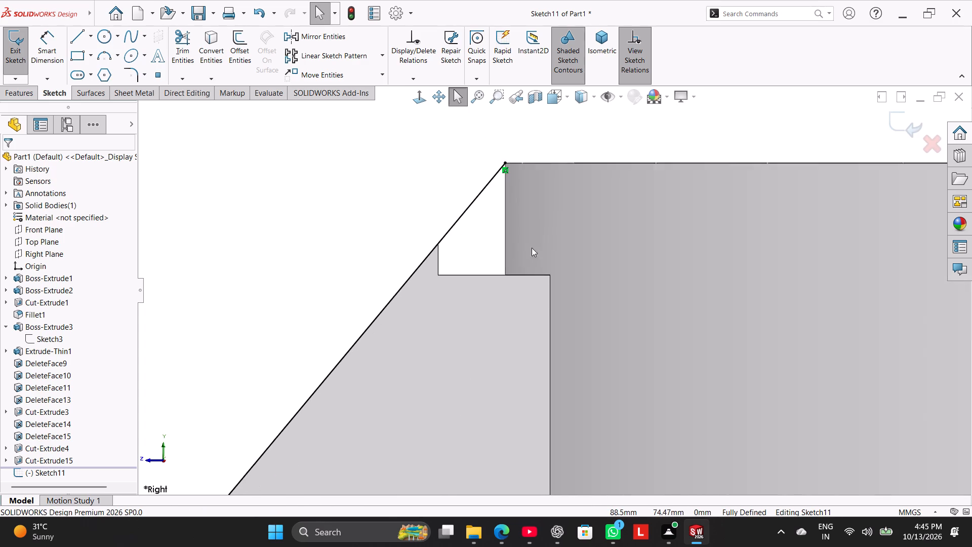
scroll(531, 247, down, 3)
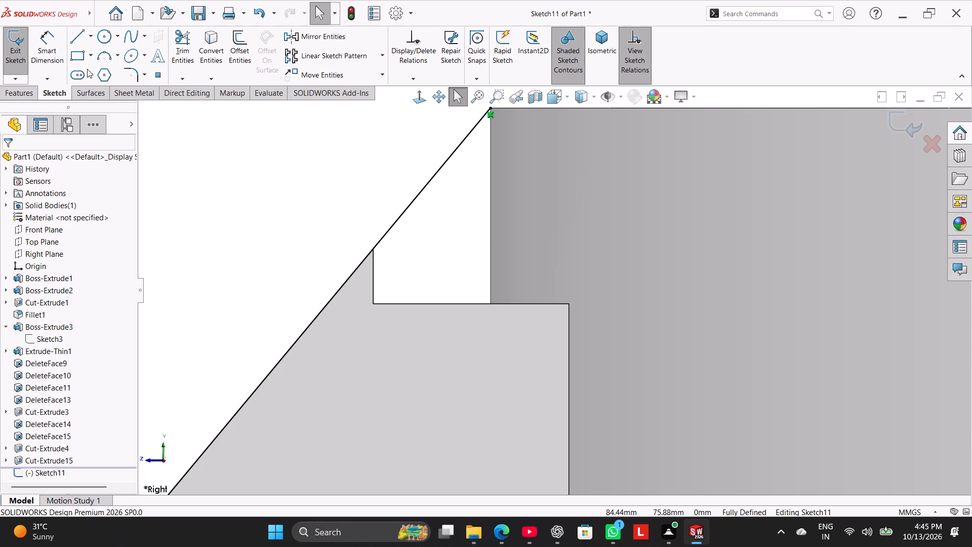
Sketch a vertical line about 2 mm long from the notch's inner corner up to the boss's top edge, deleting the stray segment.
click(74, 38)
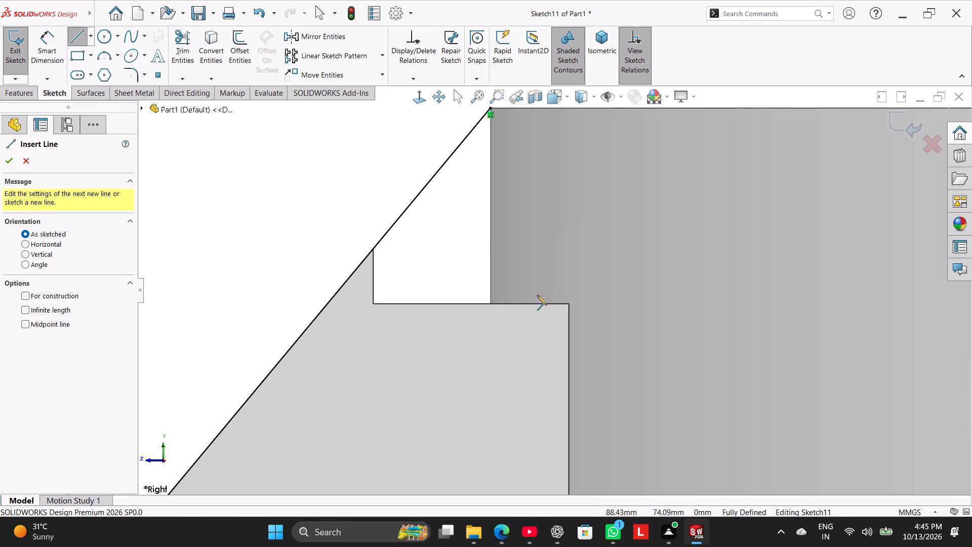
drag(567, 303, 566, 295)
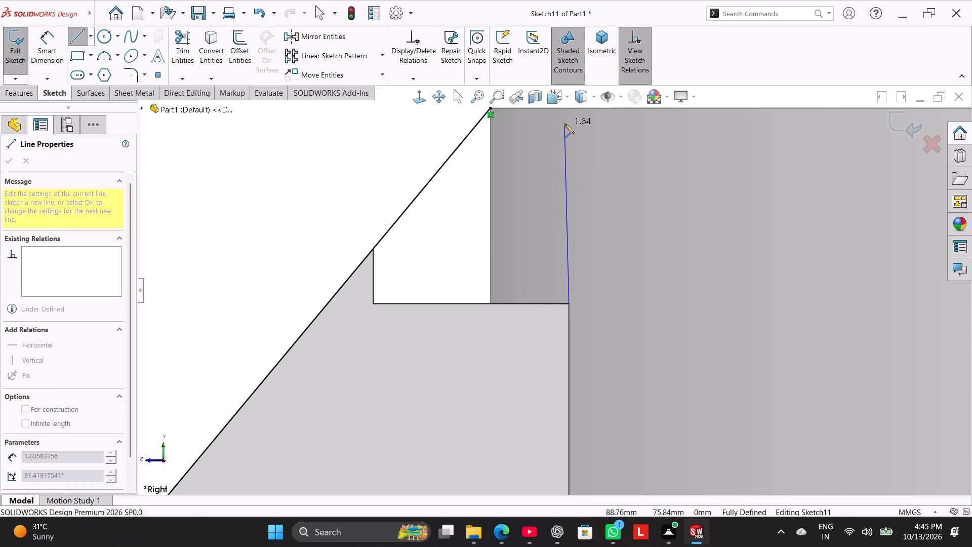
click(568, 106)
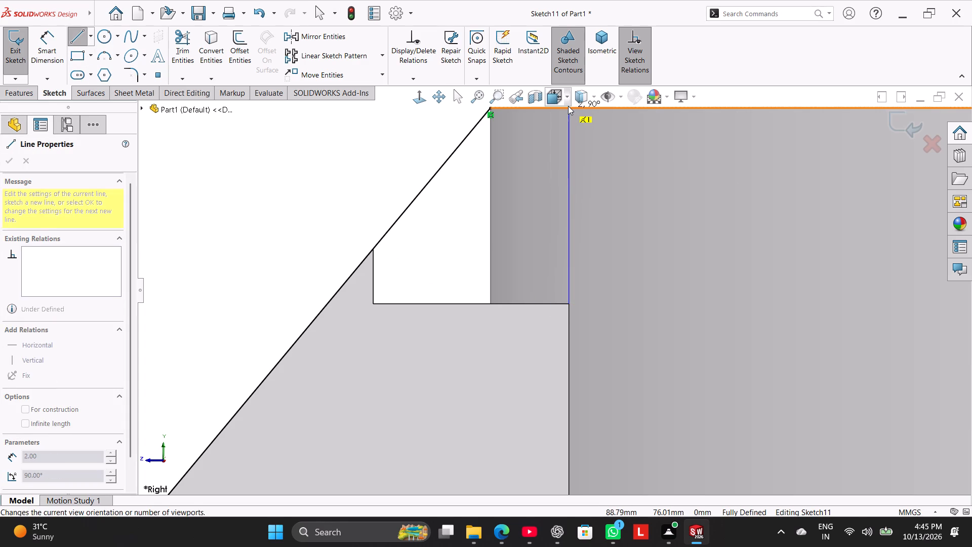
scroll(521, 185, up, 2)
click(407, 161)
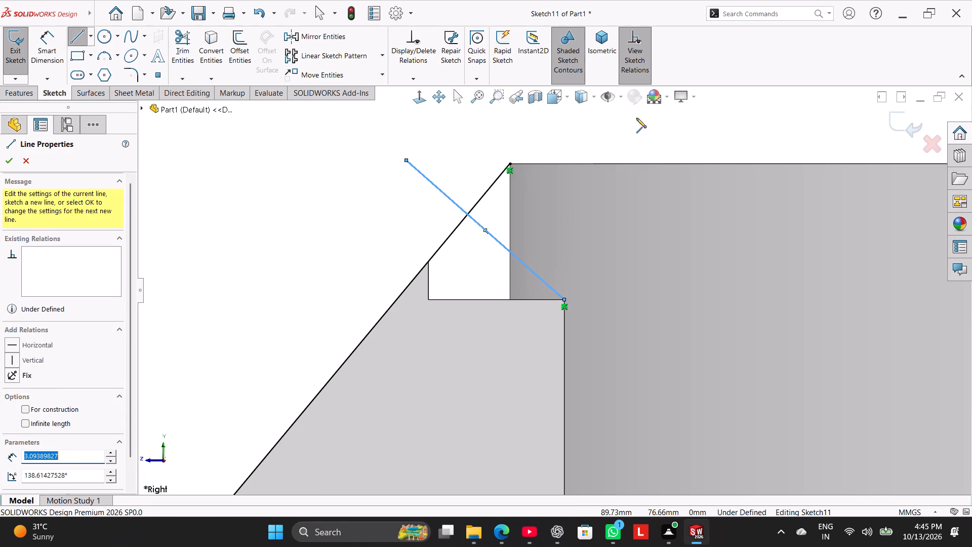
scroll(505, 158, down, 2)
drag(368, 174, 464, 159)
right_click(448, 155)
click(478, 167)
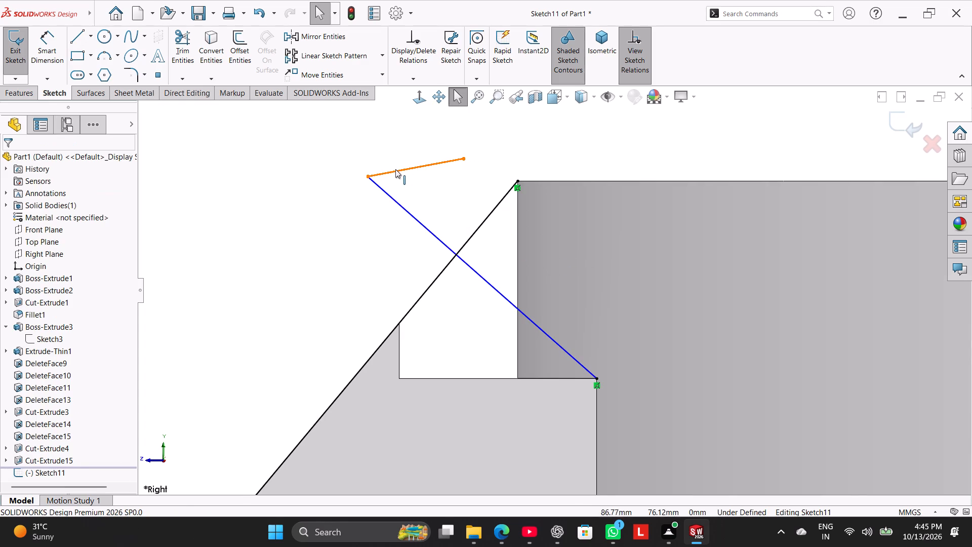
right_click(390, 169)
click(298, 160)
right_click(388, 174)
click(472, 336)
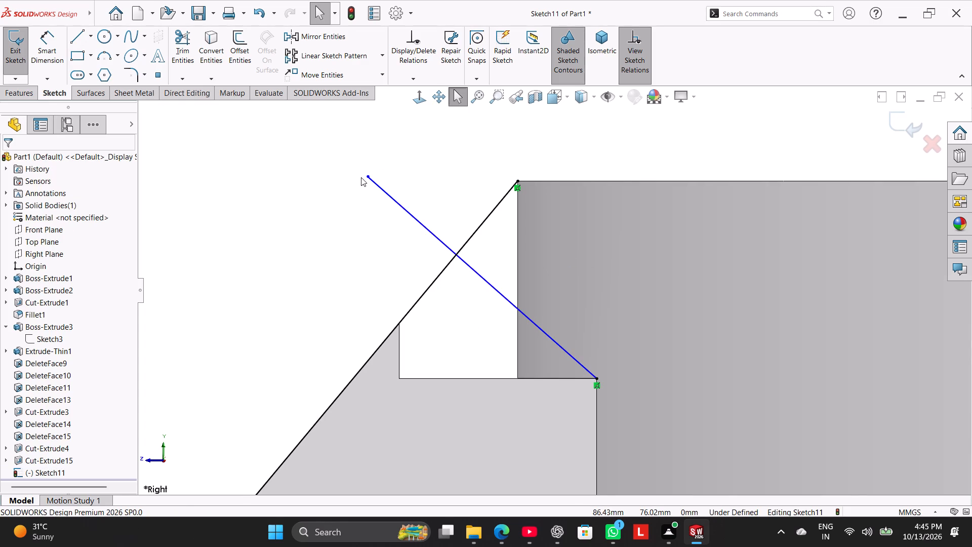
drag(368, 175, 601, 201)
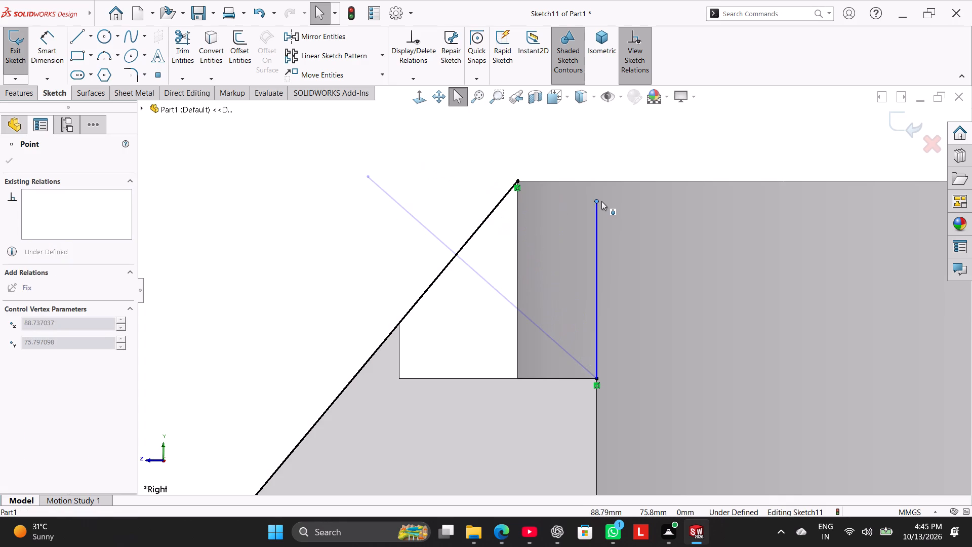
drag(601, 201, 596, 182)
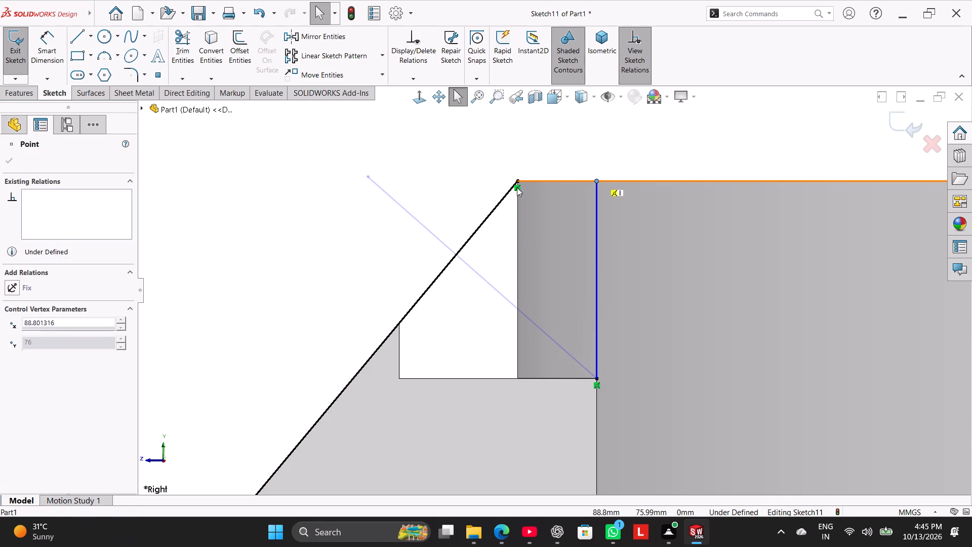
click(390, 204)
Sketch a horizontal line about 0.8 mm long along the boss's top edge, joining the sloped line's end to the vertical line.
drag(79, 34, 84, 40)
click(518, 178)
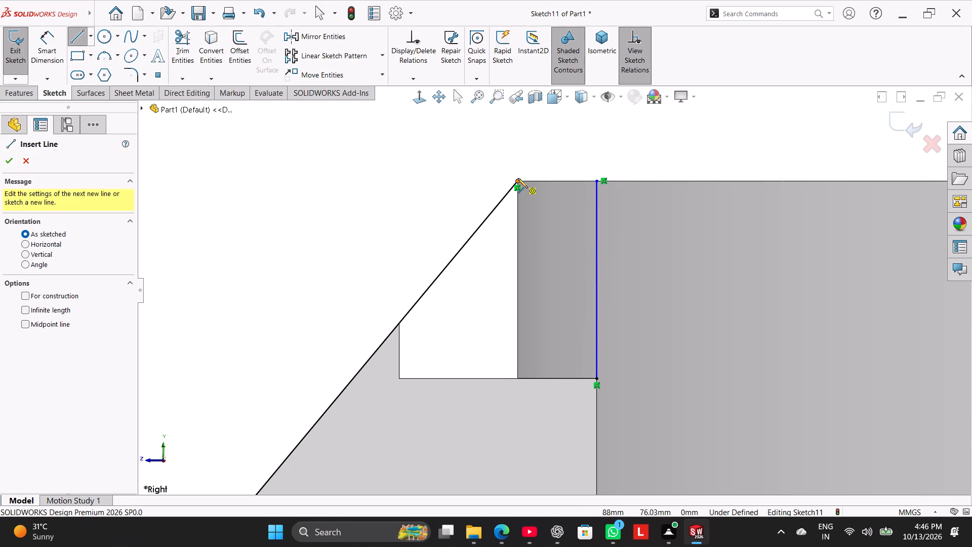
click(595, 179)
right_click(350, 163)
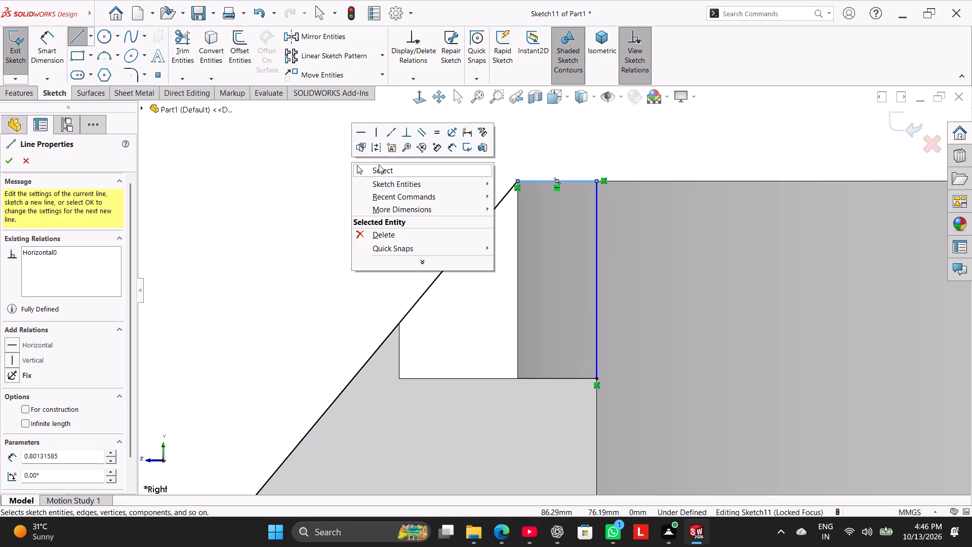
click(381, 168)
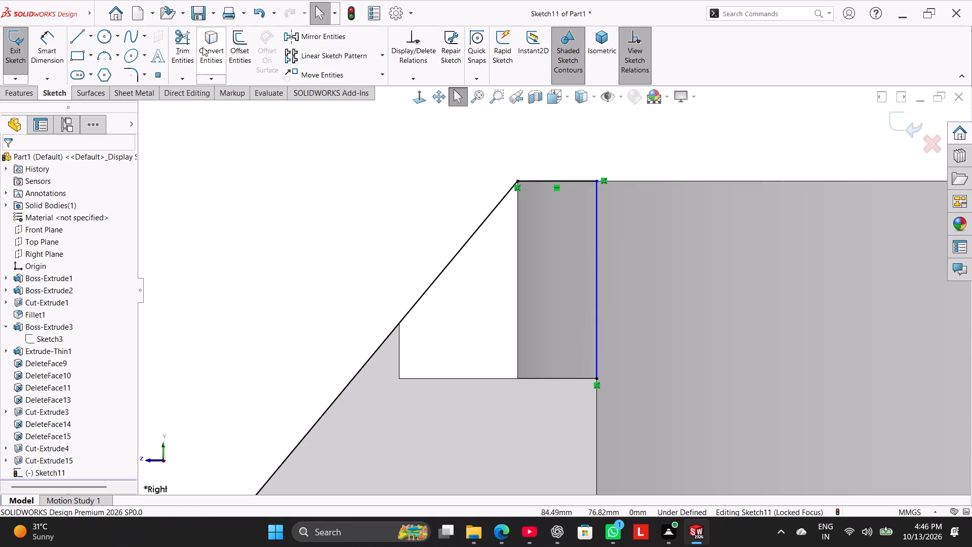
Convert the notch's bottom edge and its short vertical side edge into sketch entities.
click(205, 44)
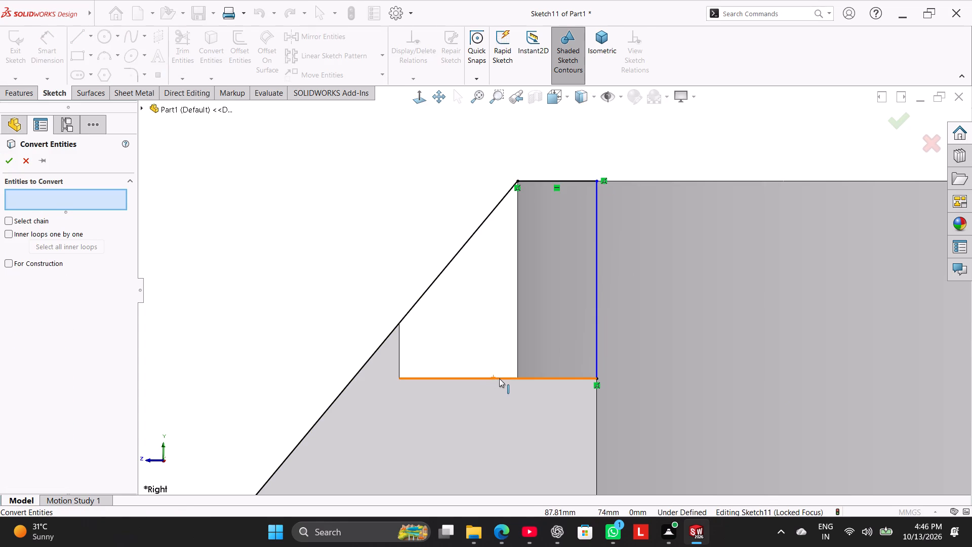
click(499, 378)
click(399, 344)
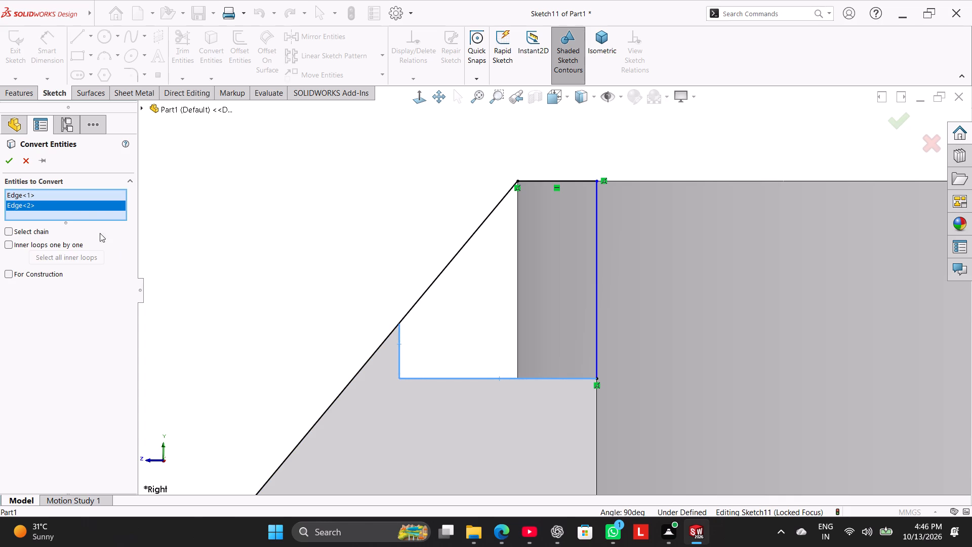
click(7, 161)
click(278, 211)
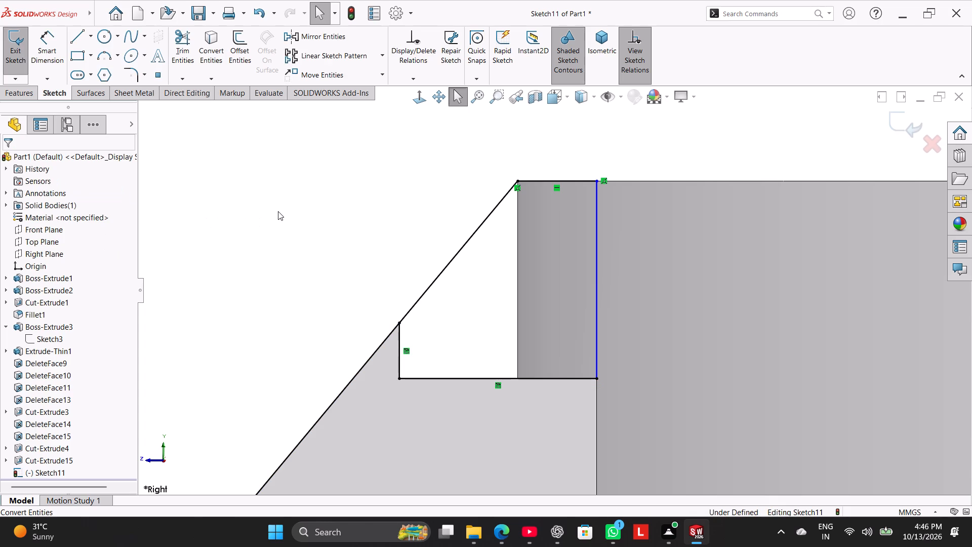
Trim away the part of the sloped line that runs down the rib below the notch.
click(178, 53)
drag(268, 254, 361, 422)
right_click(312, 317)
click(336, 351)
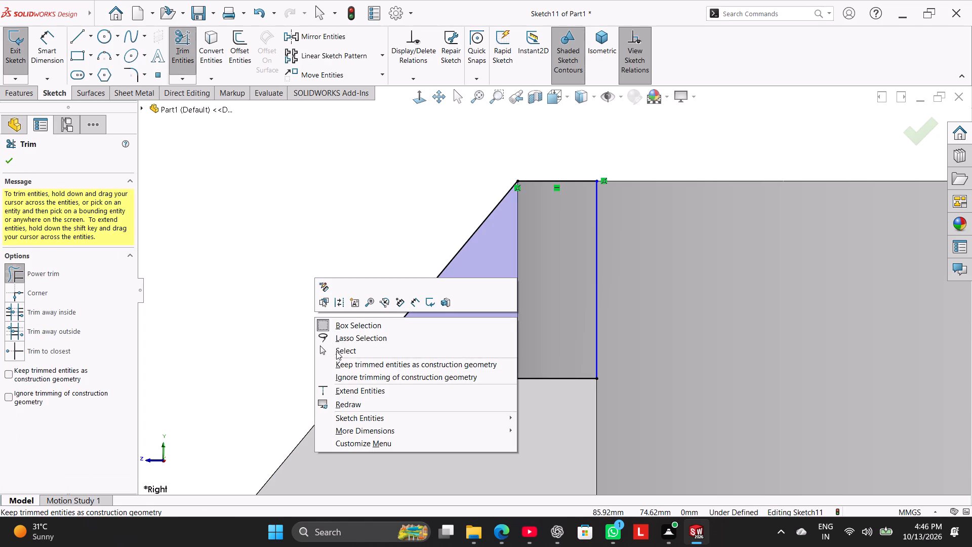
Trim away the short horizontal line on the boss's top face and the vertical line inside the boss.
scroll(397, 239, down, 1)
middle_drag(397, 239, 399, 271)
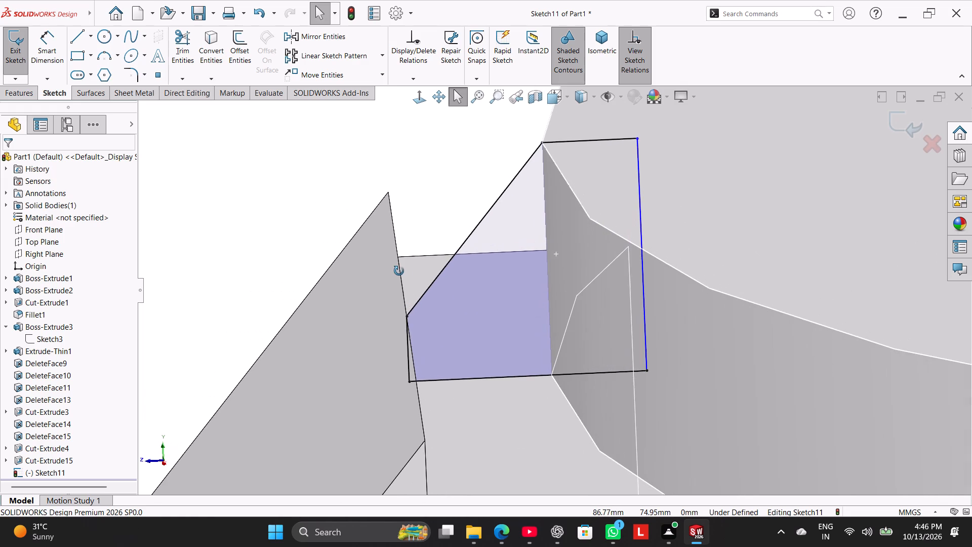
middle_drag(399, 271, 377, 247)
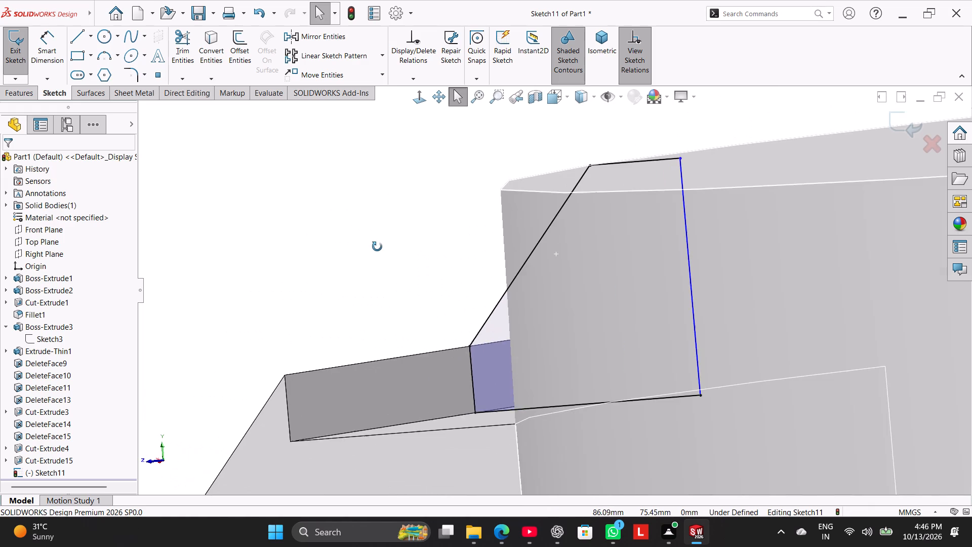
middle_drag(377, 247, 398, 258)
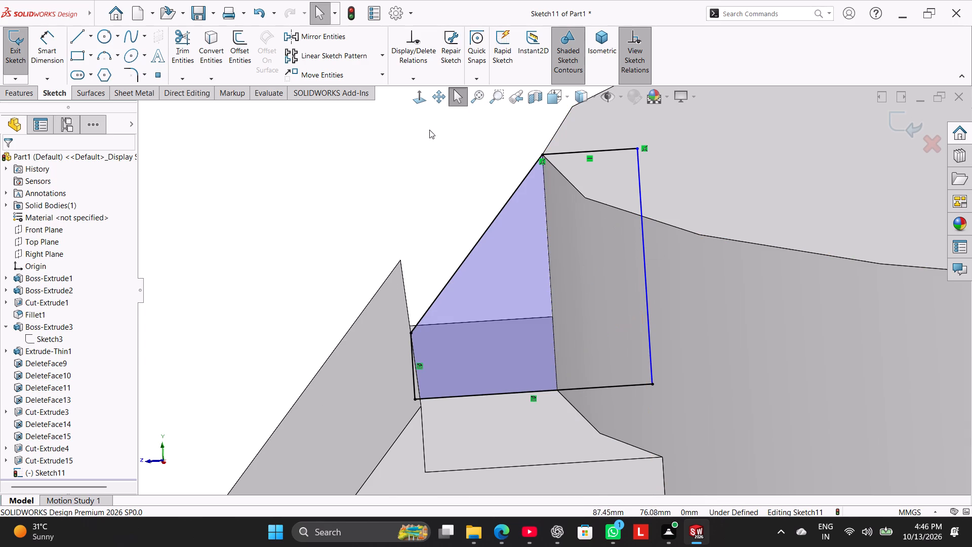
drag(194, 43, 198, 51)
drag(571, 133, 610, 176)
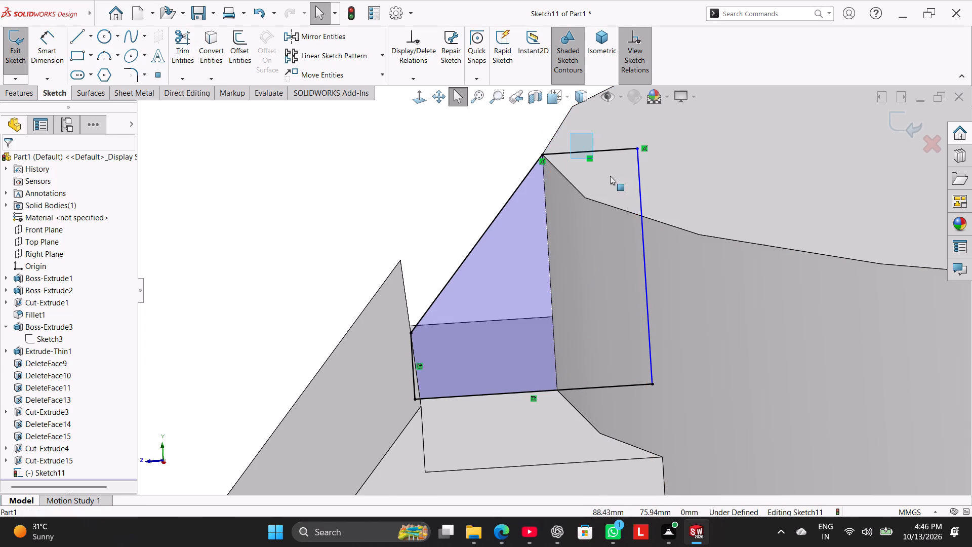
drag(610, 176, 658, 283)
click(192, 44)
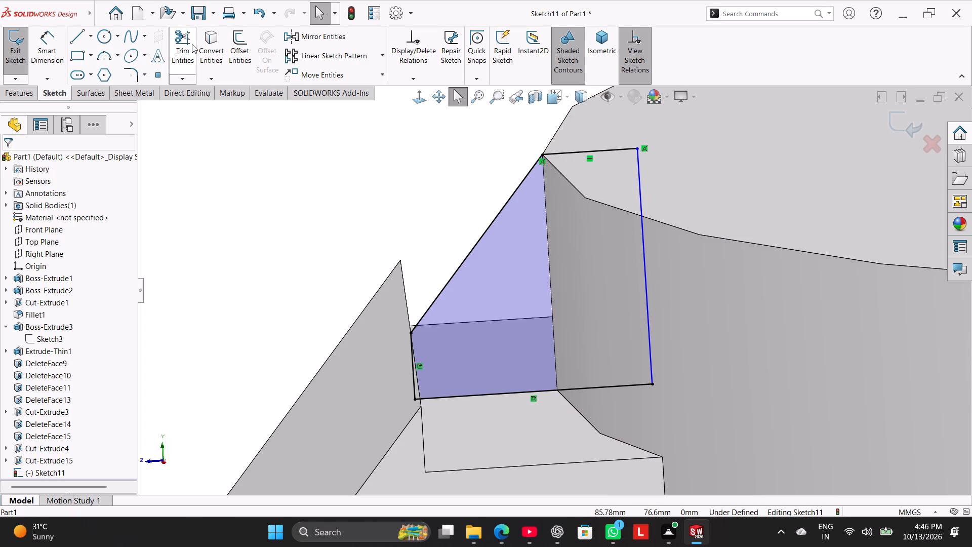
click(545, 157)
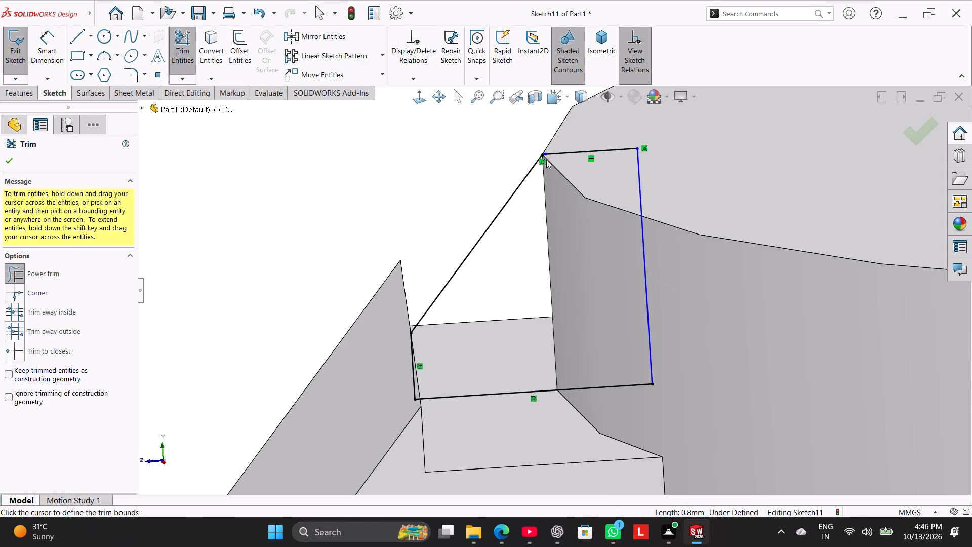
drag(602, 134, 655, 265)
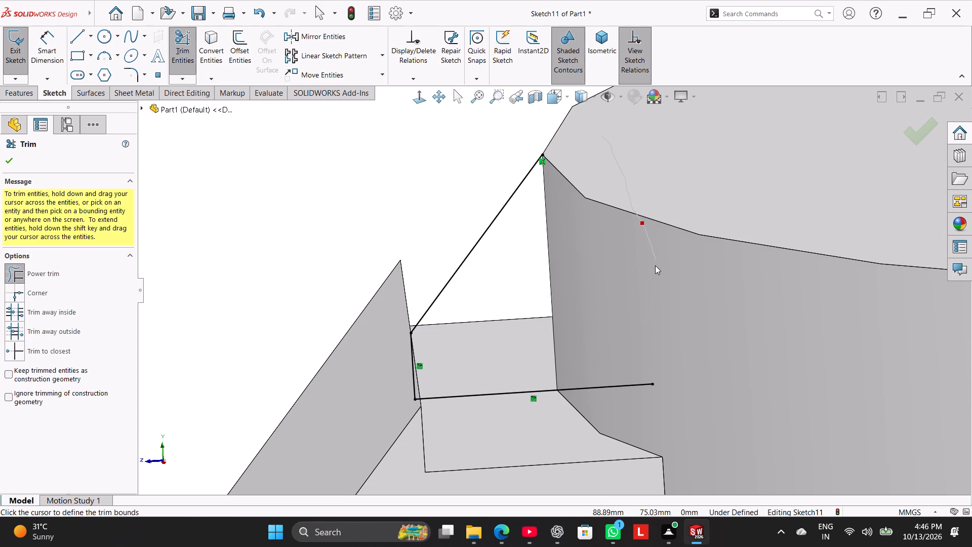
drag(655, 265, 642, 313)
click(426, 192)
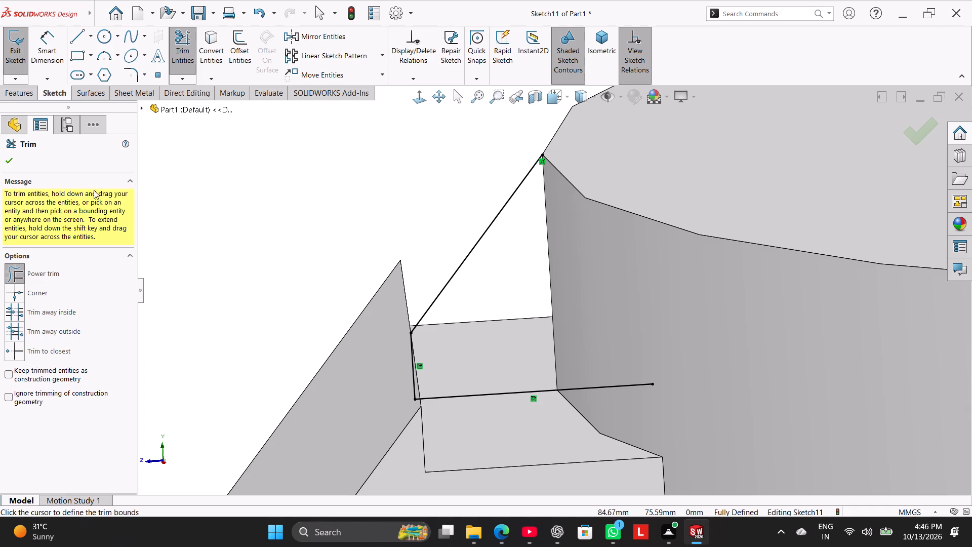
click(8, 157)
Convert the boss's vertical edge facing the notch into a sketch line.
click(203, 49)
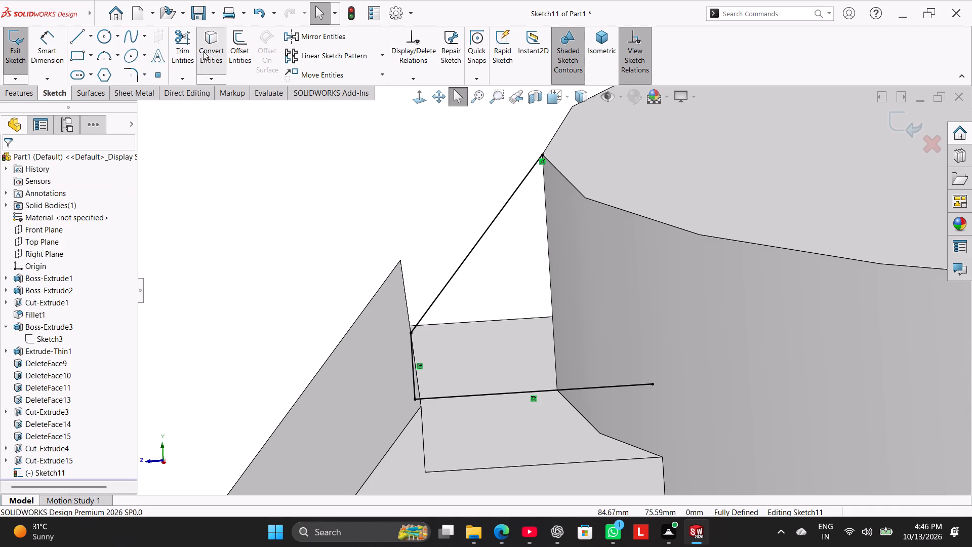
click(550, 296)
click(8, 162)
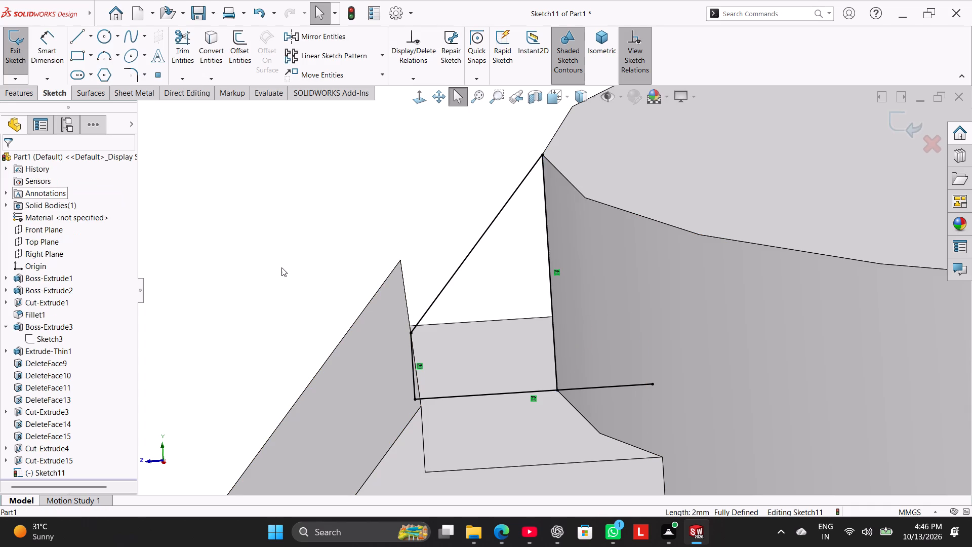
Trim the notch's bottom line where it extends past the boss's vertical edge, leaving a closed profile in the notch.
click(176, 44)
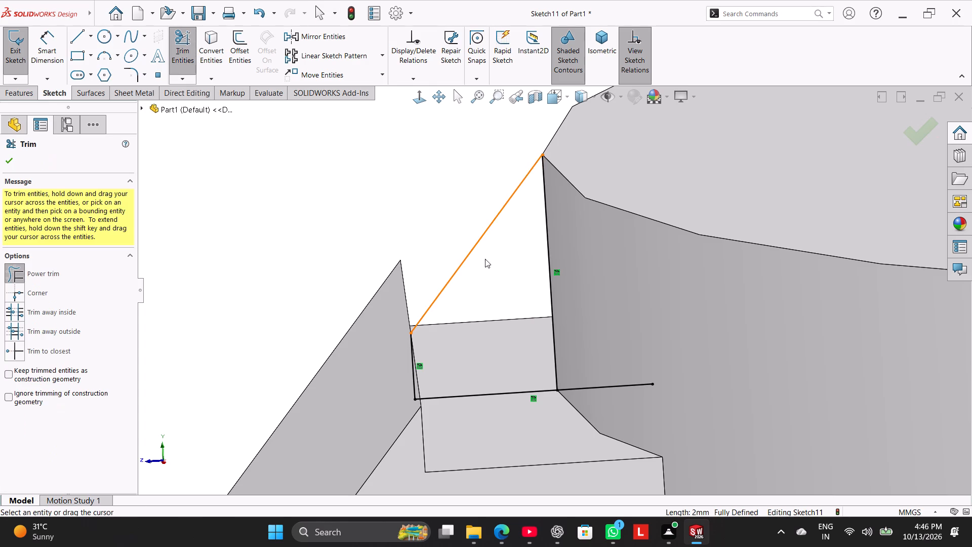
drag(611, 309, 610, 416)
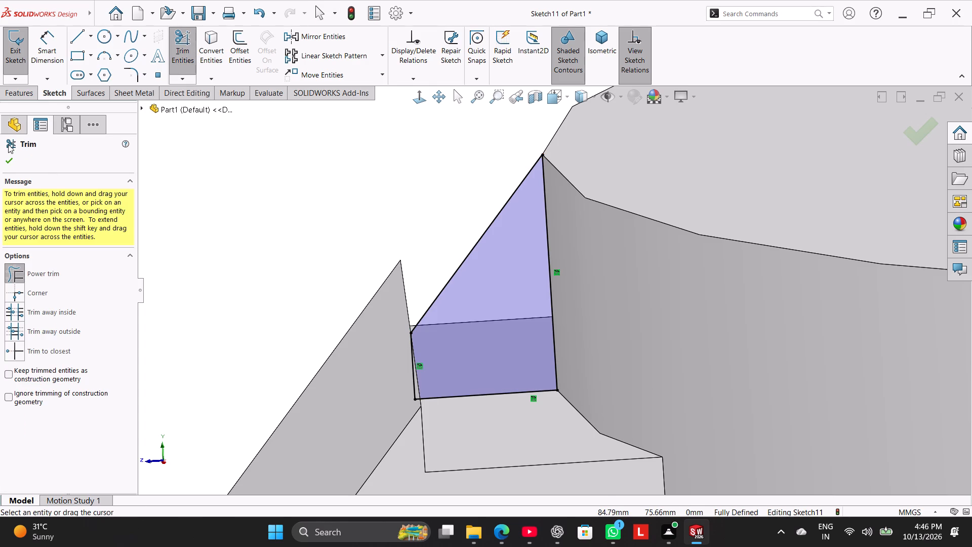
click(11, 155)
scroll(376, 184, up, 5)
scroll(529, 182, up, 2)
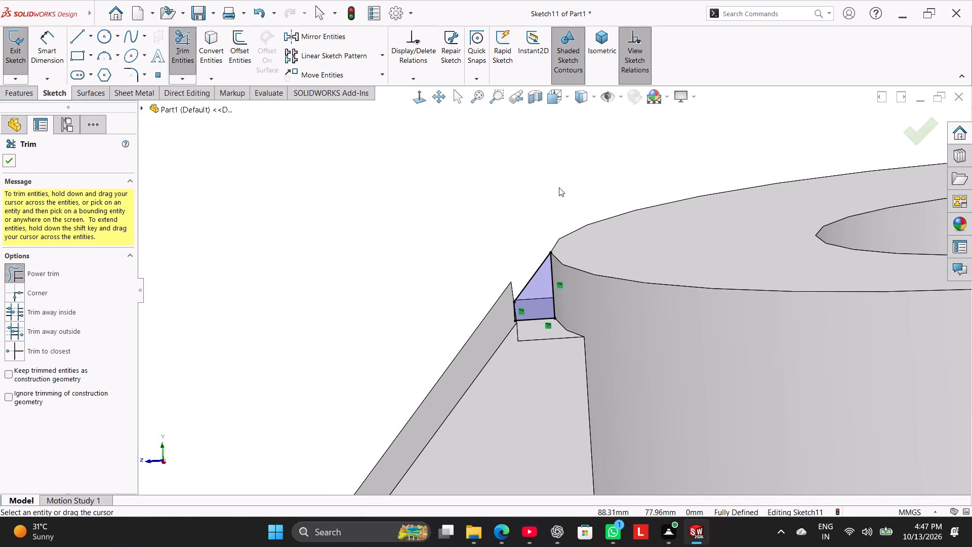
scroll(559, 187, up, 2)
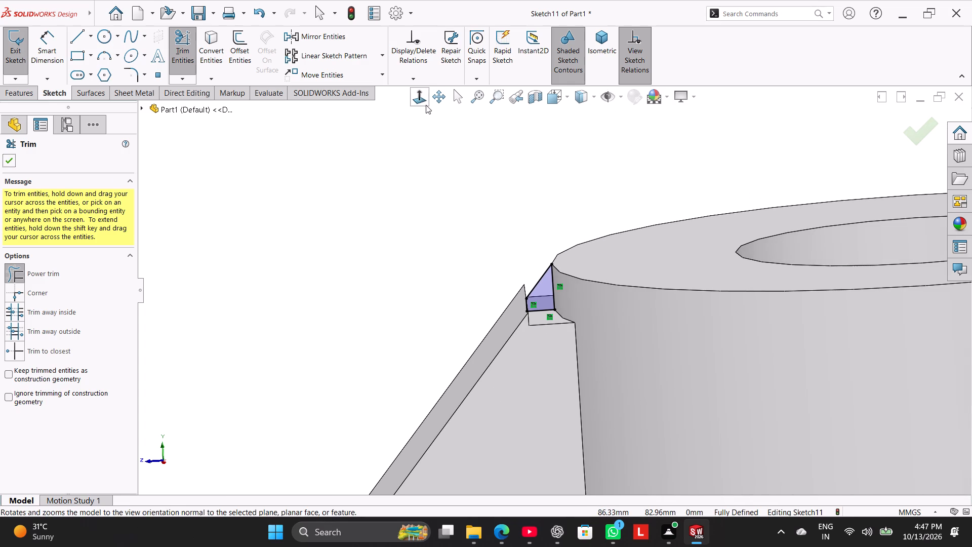
click(426, 105)
scroll(720, 138, down, 7)
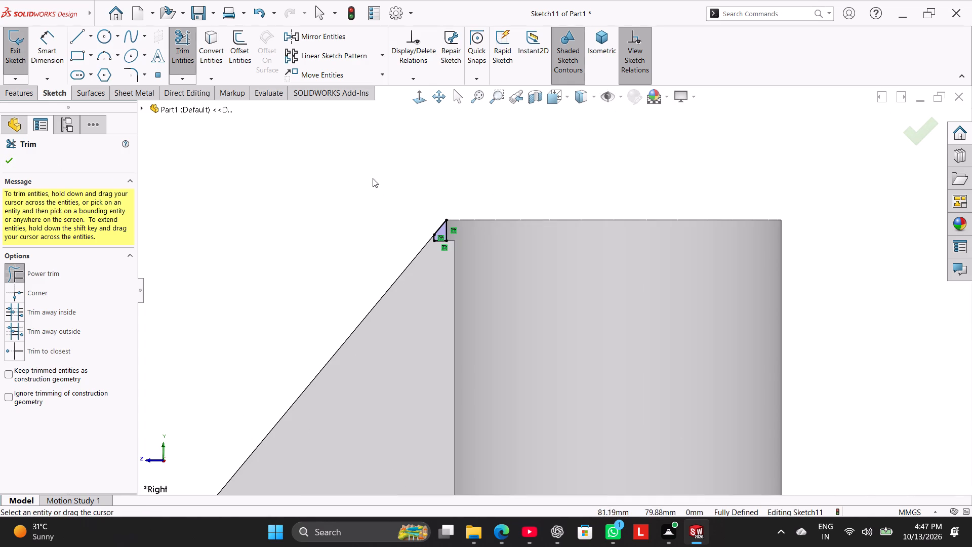
click(5, 162)
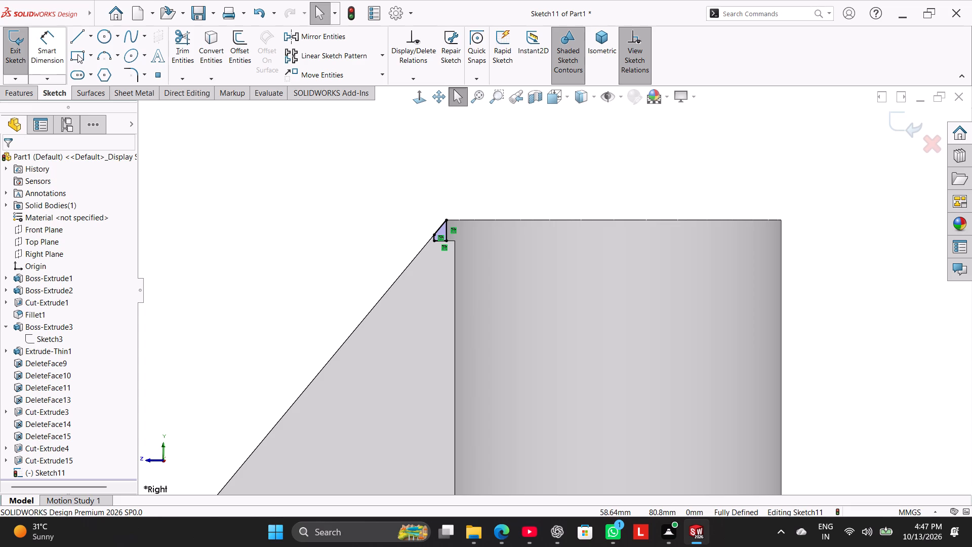
Sketch a vertical construction line from the midpoint of the boss's top edge down to the midpoint of the arm's top edge beneath it.
click(88, 36)
click(101, 66)
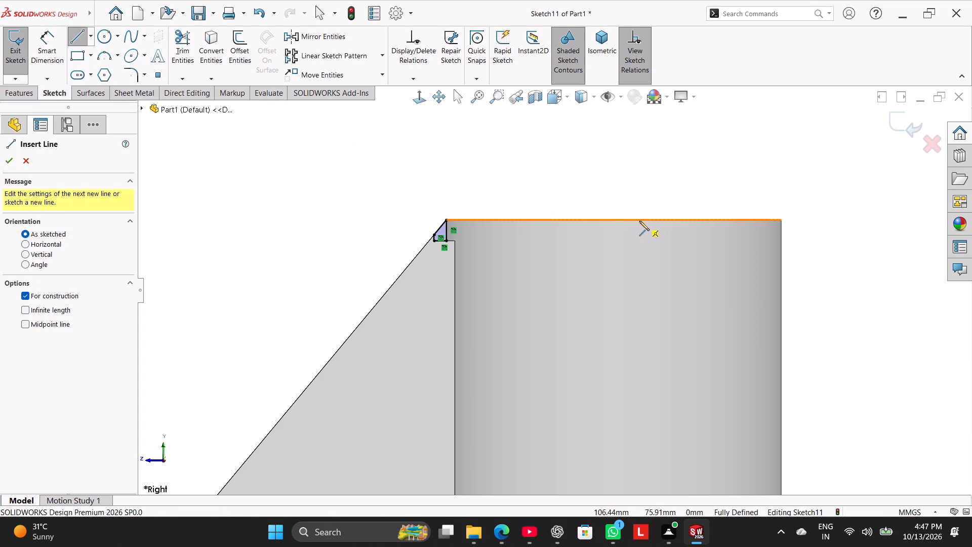
click(613, 221)
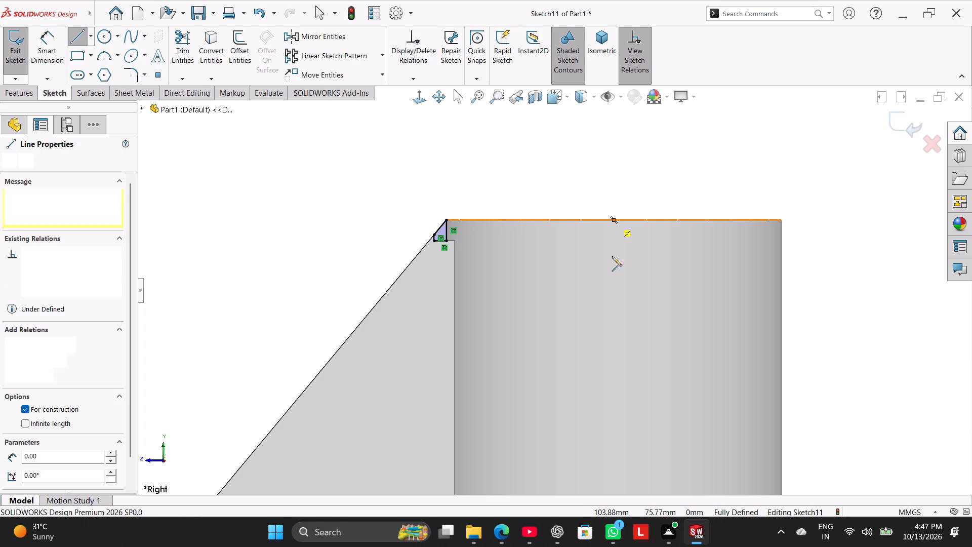
click(612, 280)
right_click(506, 158)
click(521, 169)
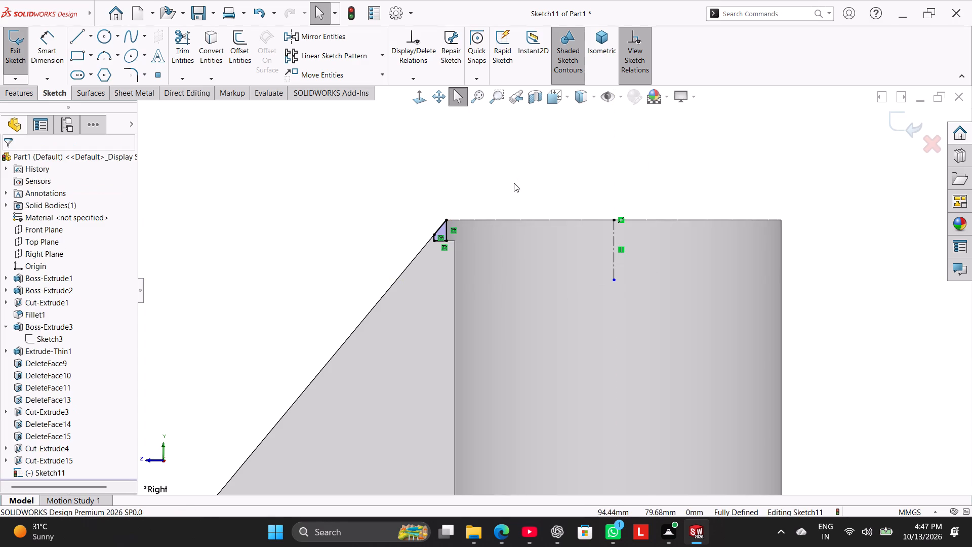
scroll(625, 293, up, 5)
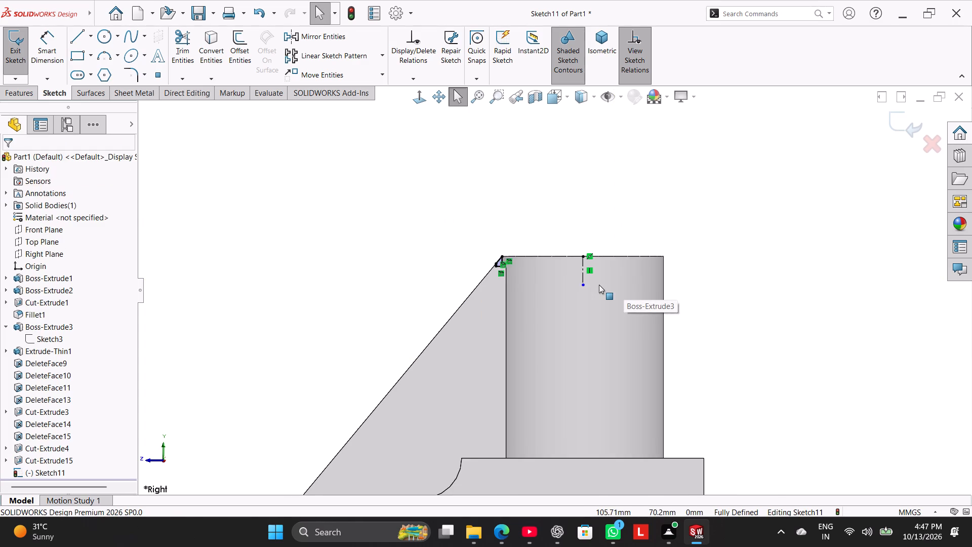
drag(580, 284, 588, 431)
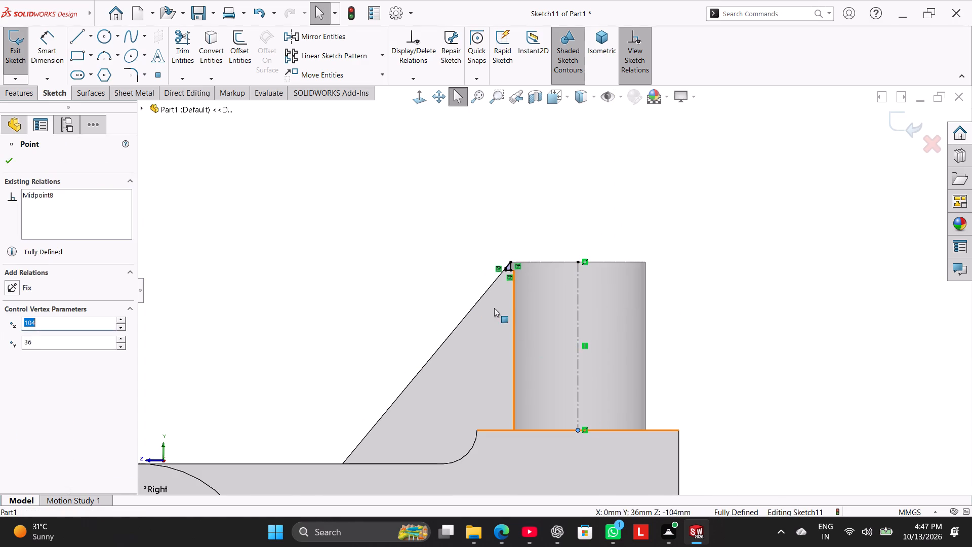
click(402, 266)
Start a revolved boss of the notch profile about the vertical construction line, with a blind angle of 50 degrees.
scroll(478, 215, down, 2)
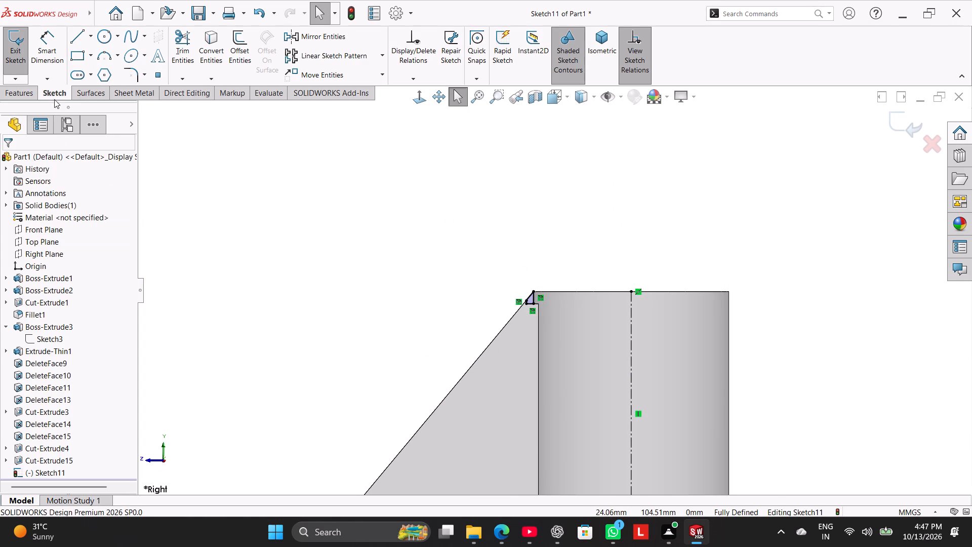
click(15, 90)
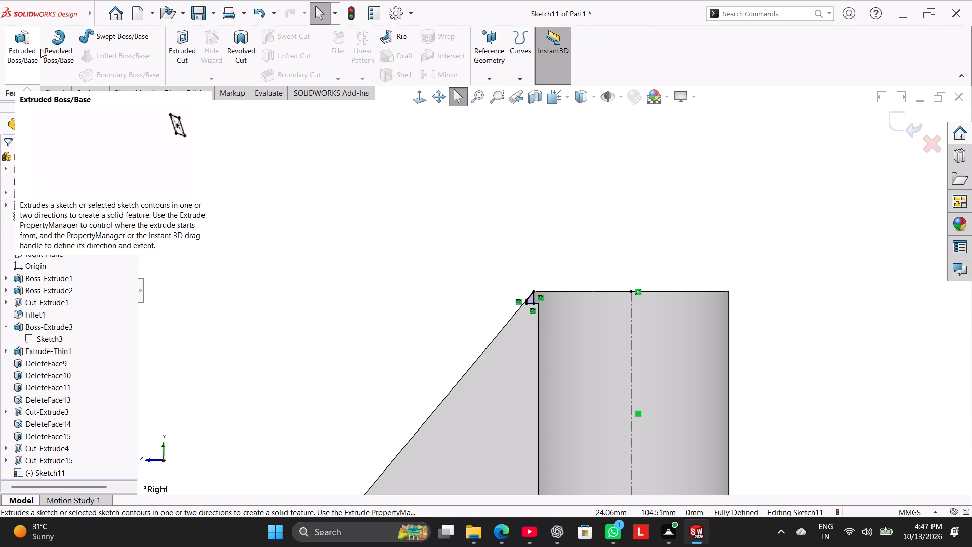
click(68, 52)
scroll(554, 269, down, 4)
middle_drag(499, 266, 506, 309)
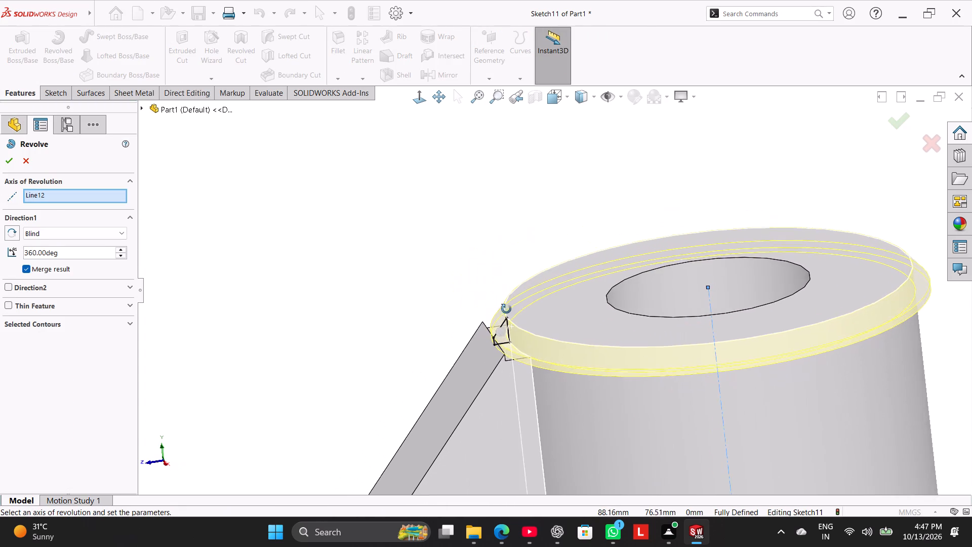
middle_drag(506, 309, 510, 308)
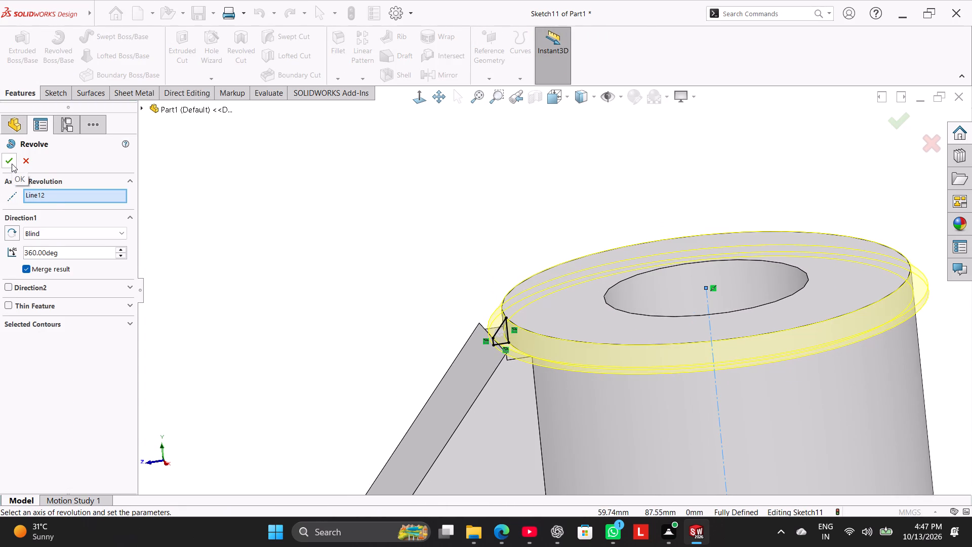
double_click(66, 256)
text(50)
key(Return)
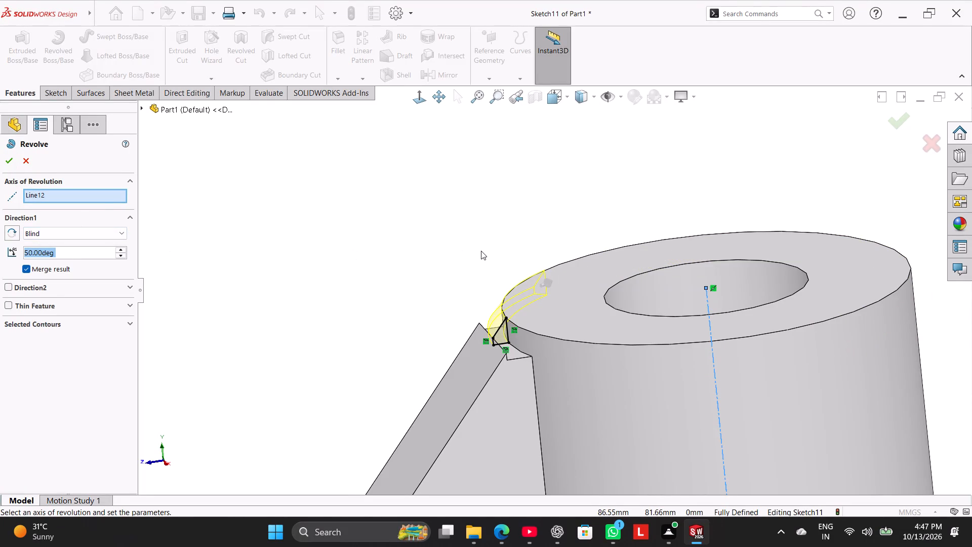
Switch the revolve to Mid Plane and reduce its angle to 40 degrees, then 30 degrees.
middle_drag(481, 251, 537, 294)
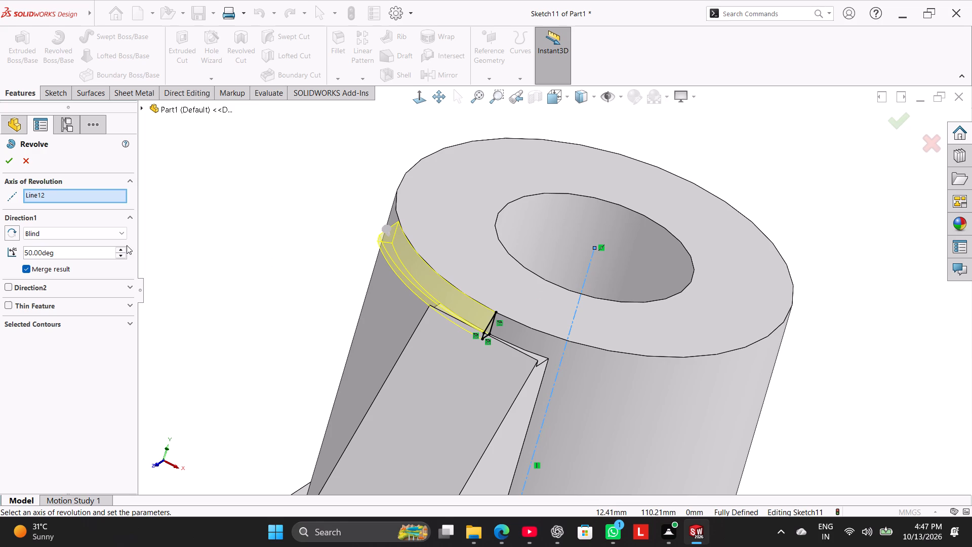
click(88, 235)
click(88, 277)
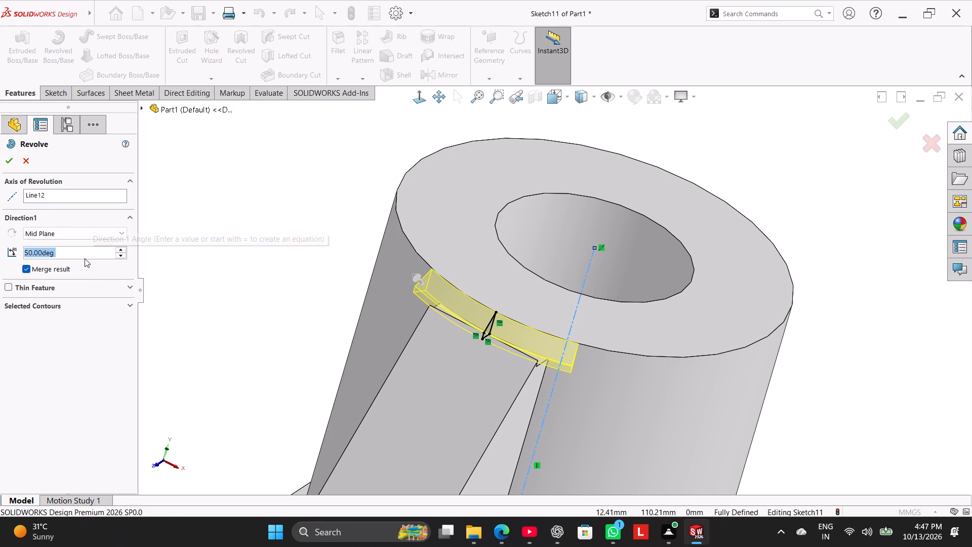
key(4)
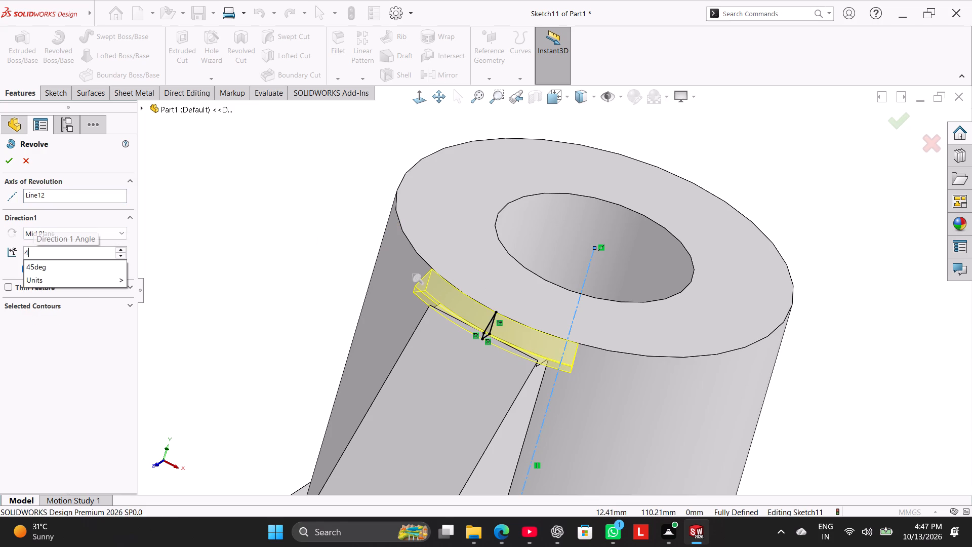
key(0)
key(Return)
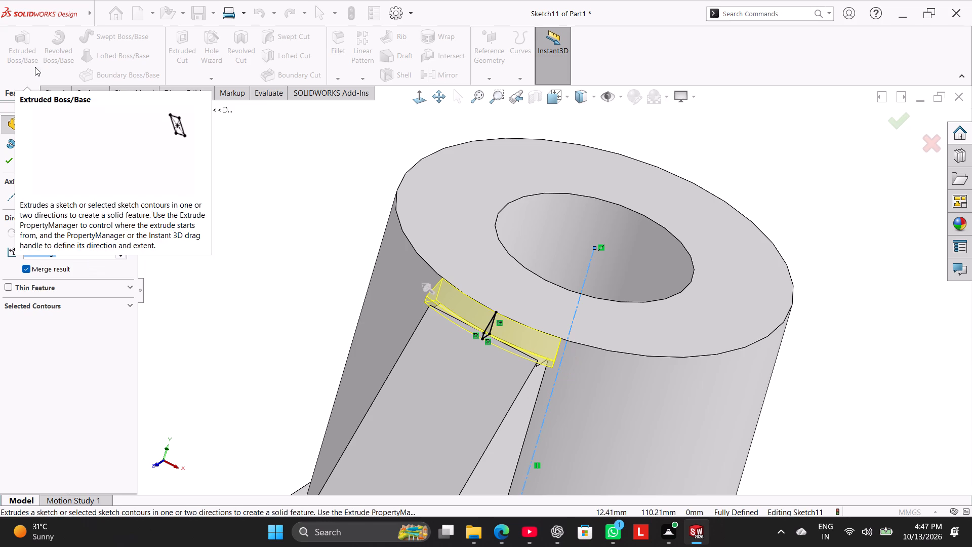
text(30)
key(Return)
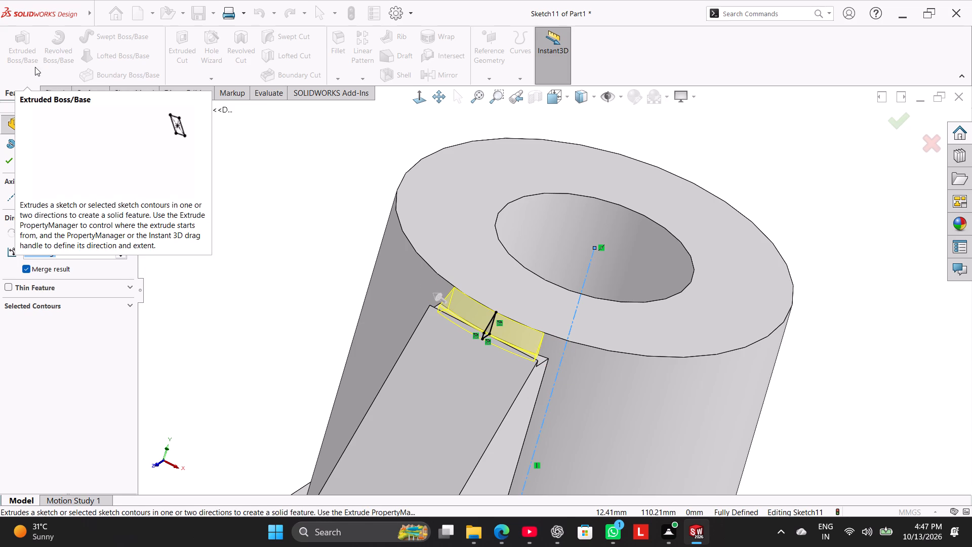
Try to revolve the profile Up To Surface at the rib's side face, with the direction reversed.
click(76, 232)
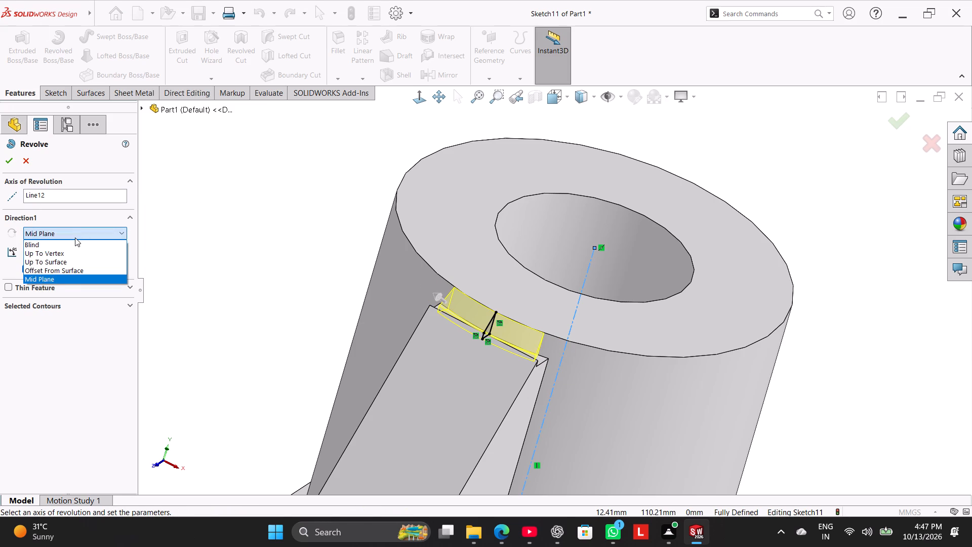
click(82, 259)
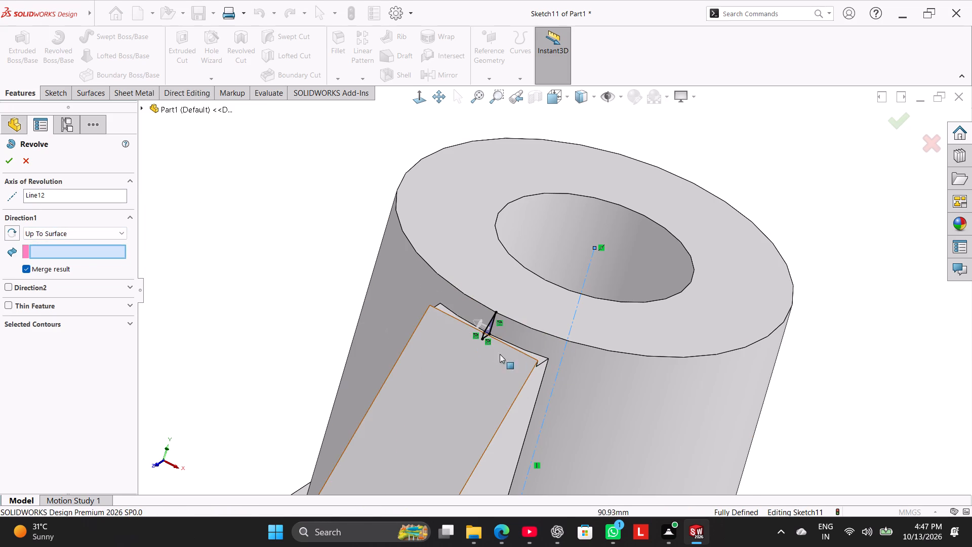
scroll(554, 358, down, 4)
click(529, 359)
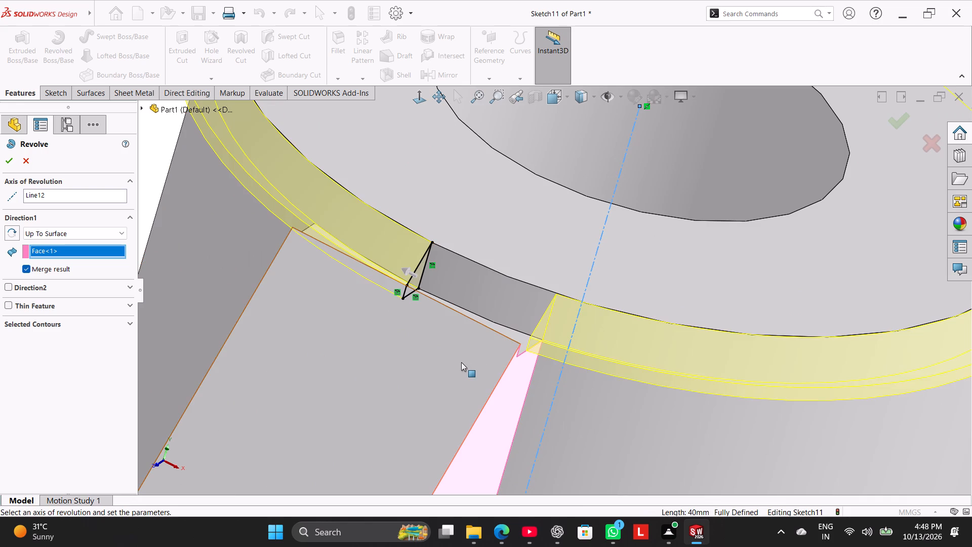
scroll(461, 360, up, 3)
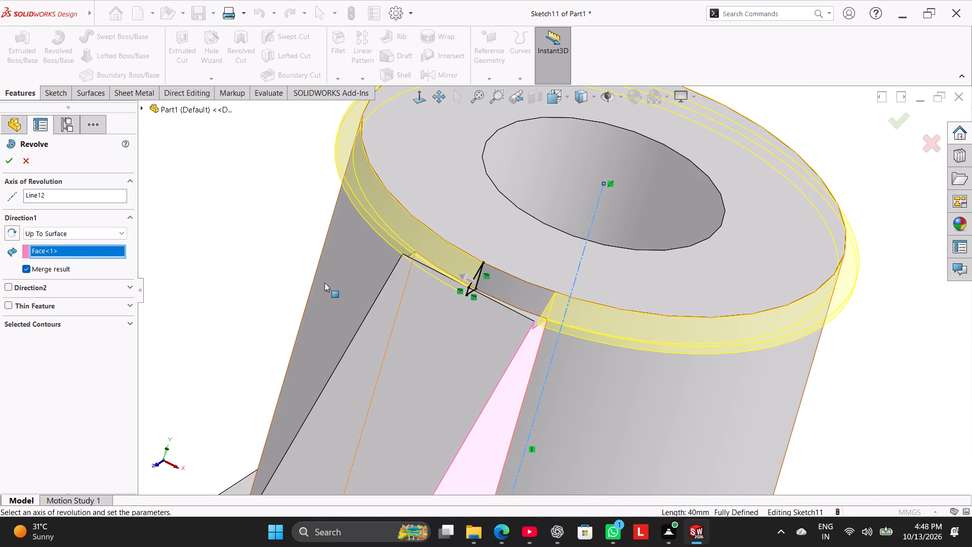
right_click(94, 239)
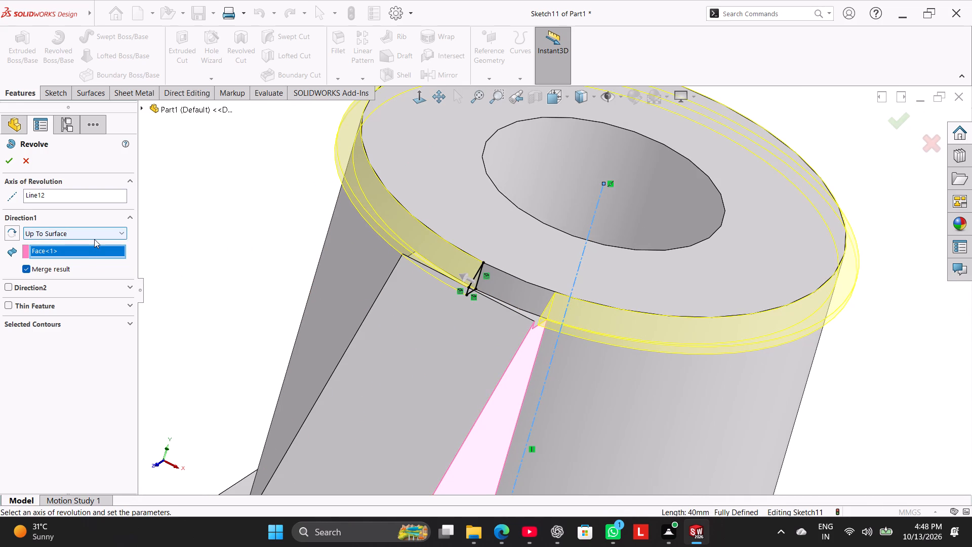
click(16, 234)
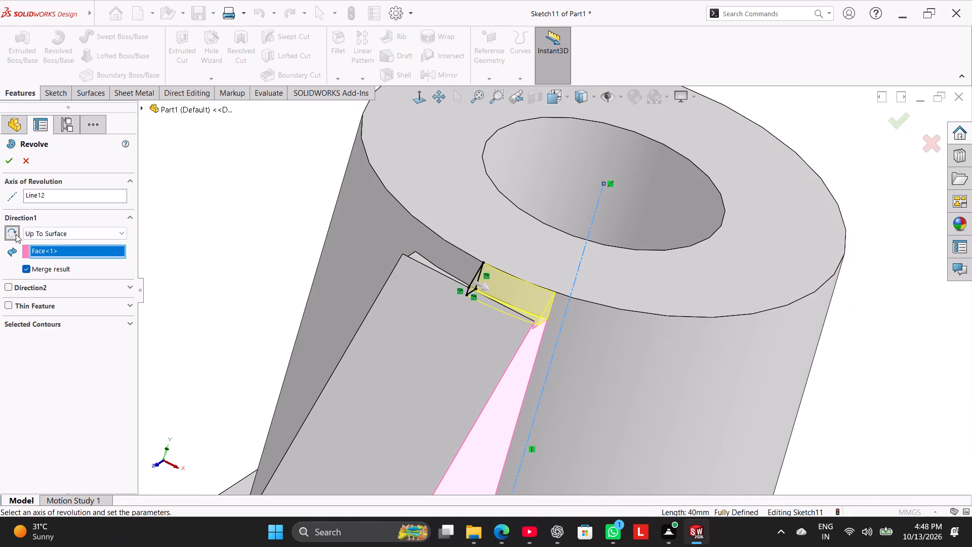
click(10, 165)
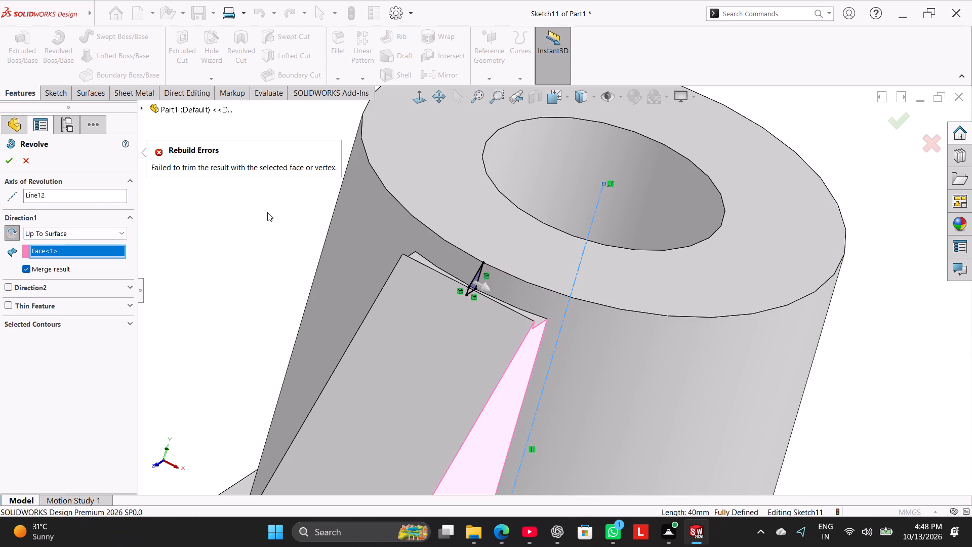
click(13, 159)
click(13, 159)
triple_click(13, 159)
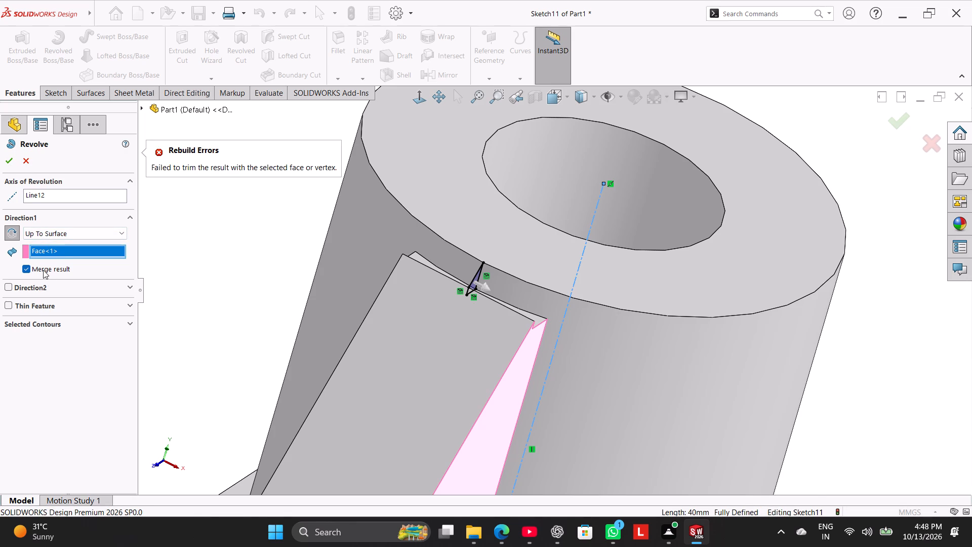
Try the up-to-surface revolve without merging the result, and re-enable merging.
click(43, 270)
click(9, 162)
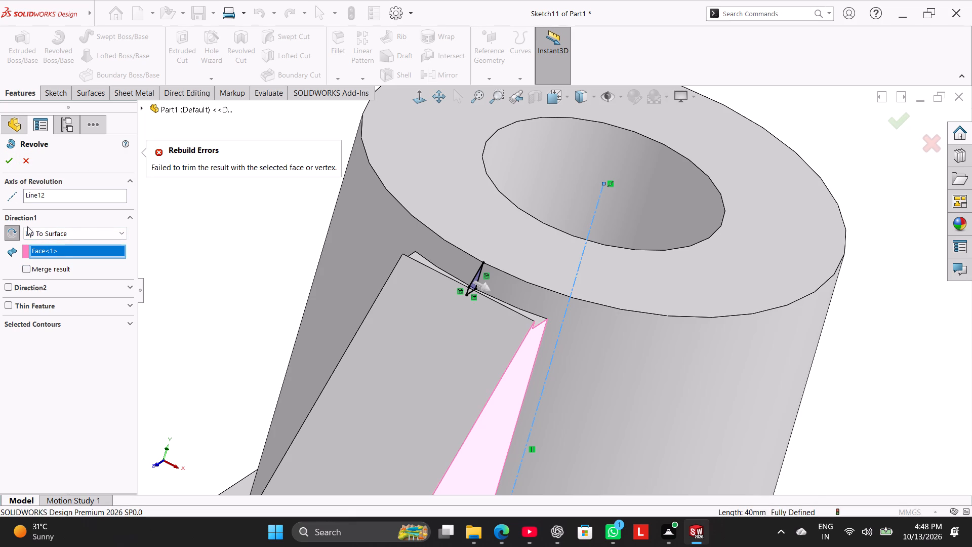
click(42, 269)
Try to revolve the profile with a Blind end condition at 30 degrees and the result merged.
click(66, 231)
click(71, 244)
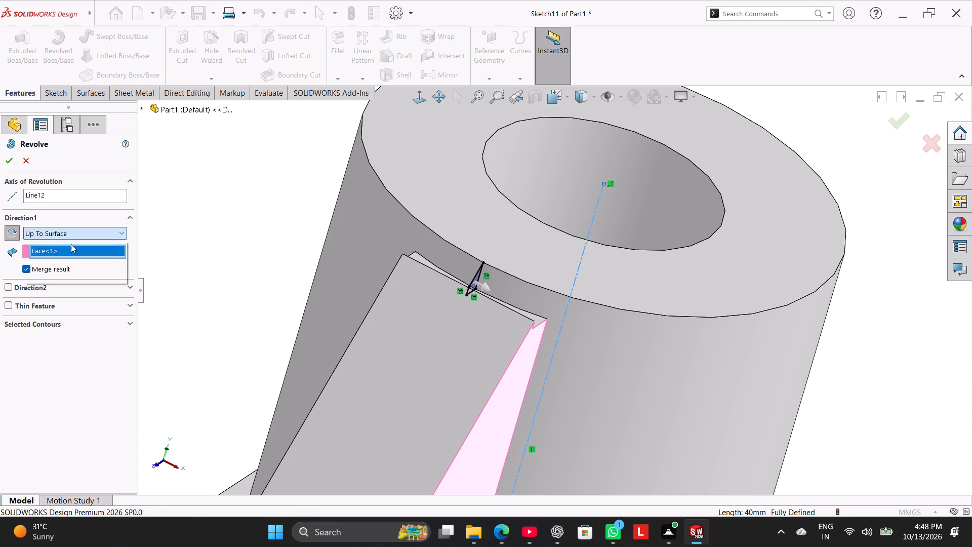
click(10, 161)
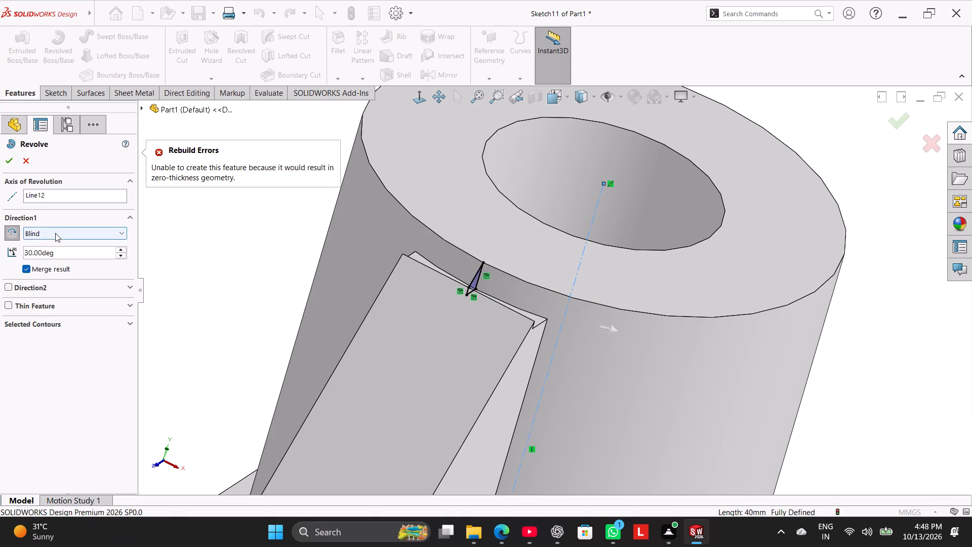
click(55, 233)
click(75, 205)
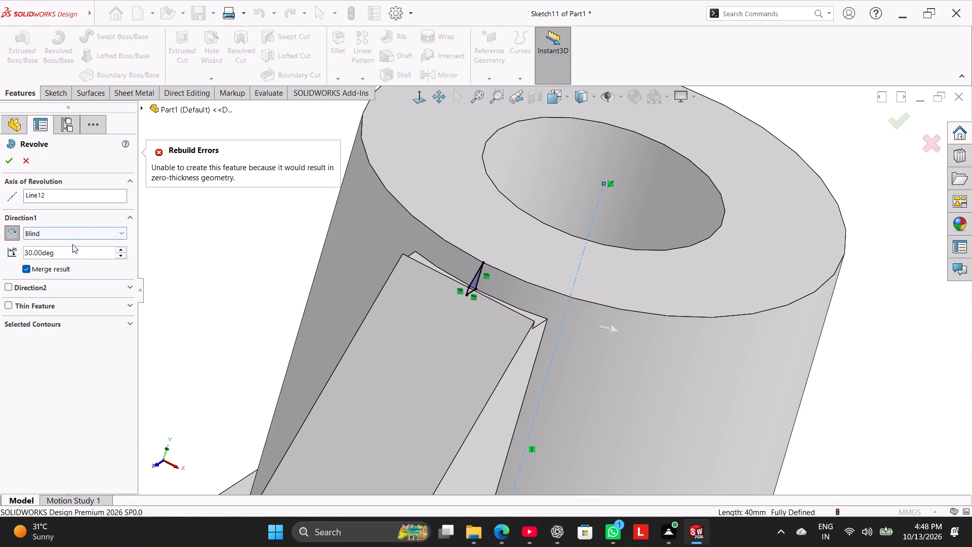
click(73, 249)
click(13, 164)
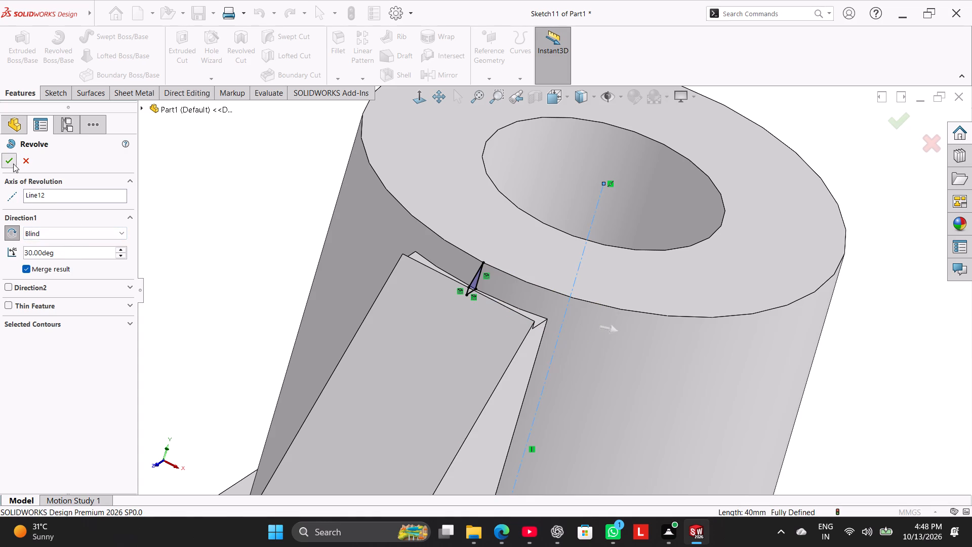
Select the closed notch region as the revolve's contour and try to create the 30-degree revolve again.
click(80, 326)
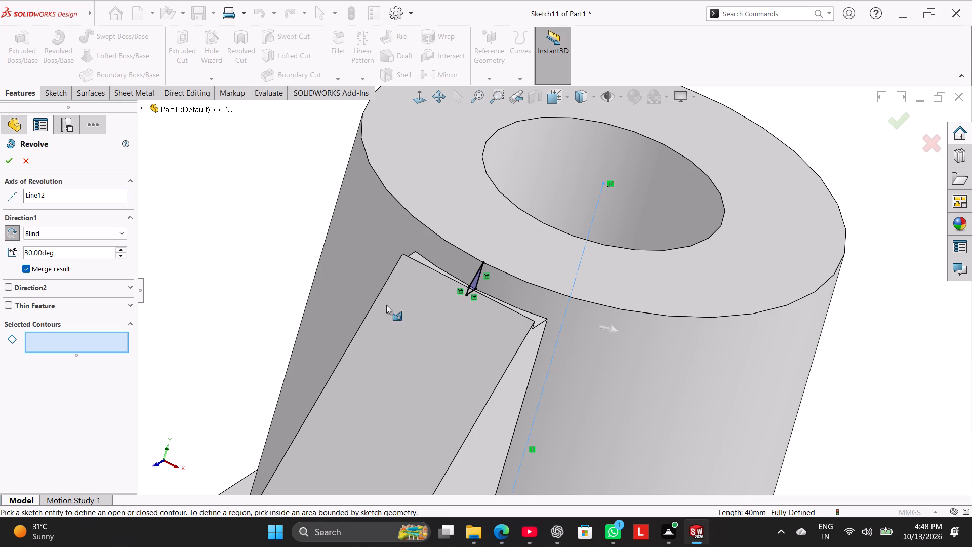
click(476, 281)
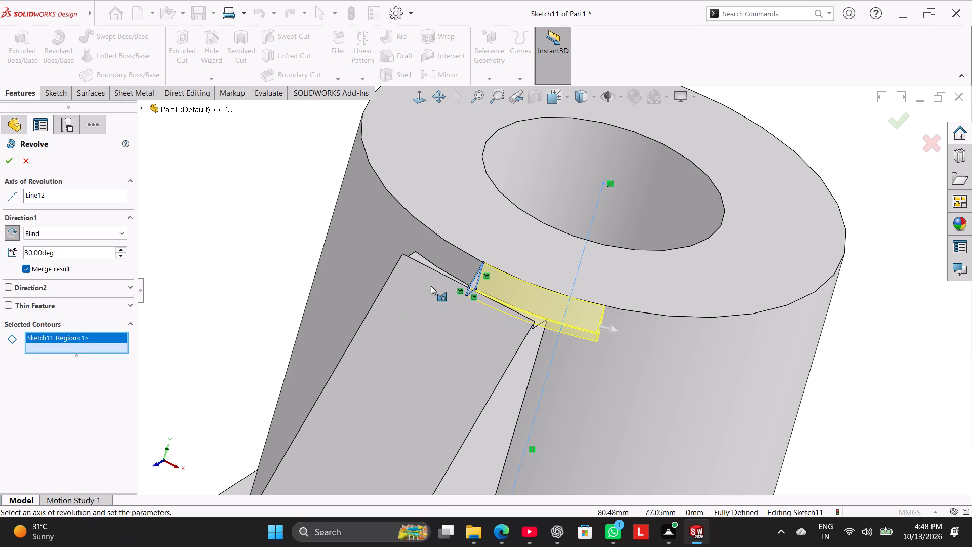
click(10, 160)
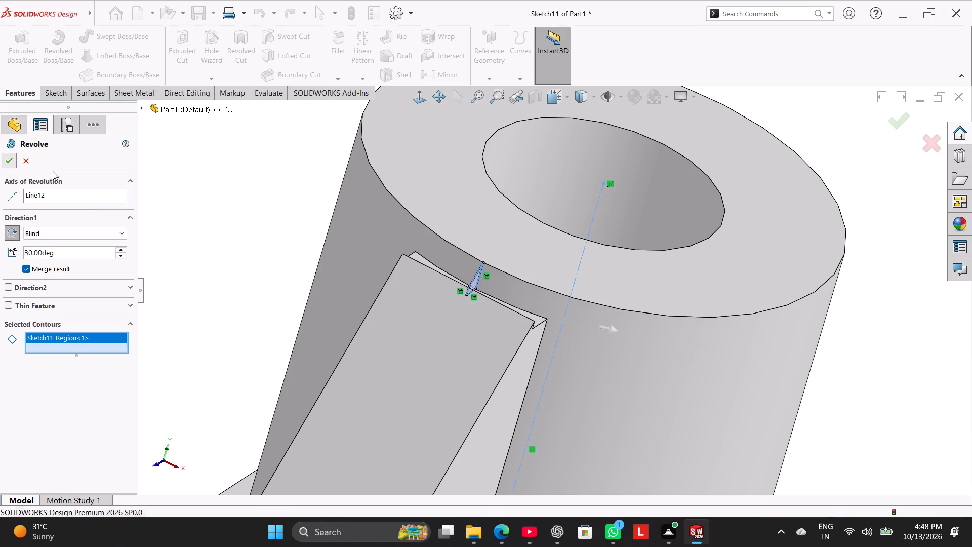
middle_drag(545, 280, 504, 248)
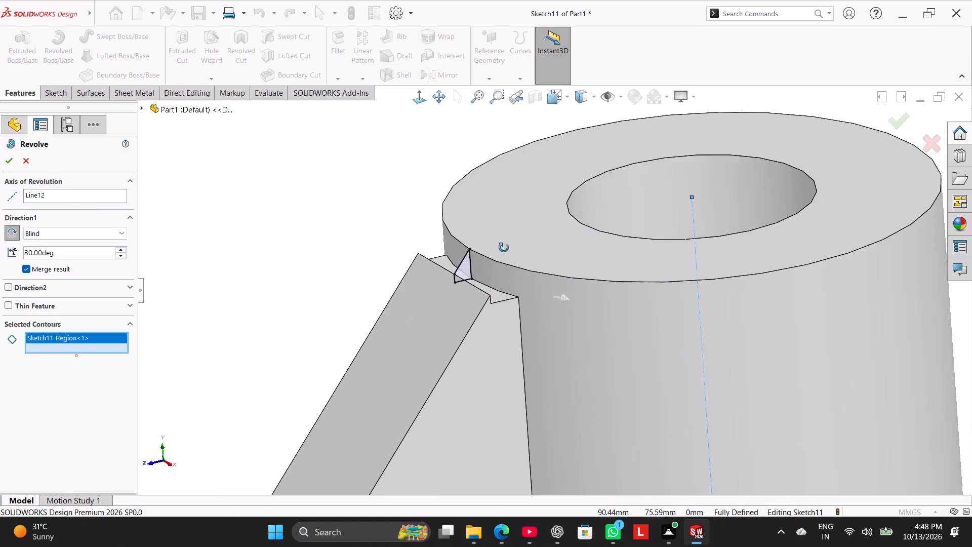
middle_drag(504, 248, 502, 244)
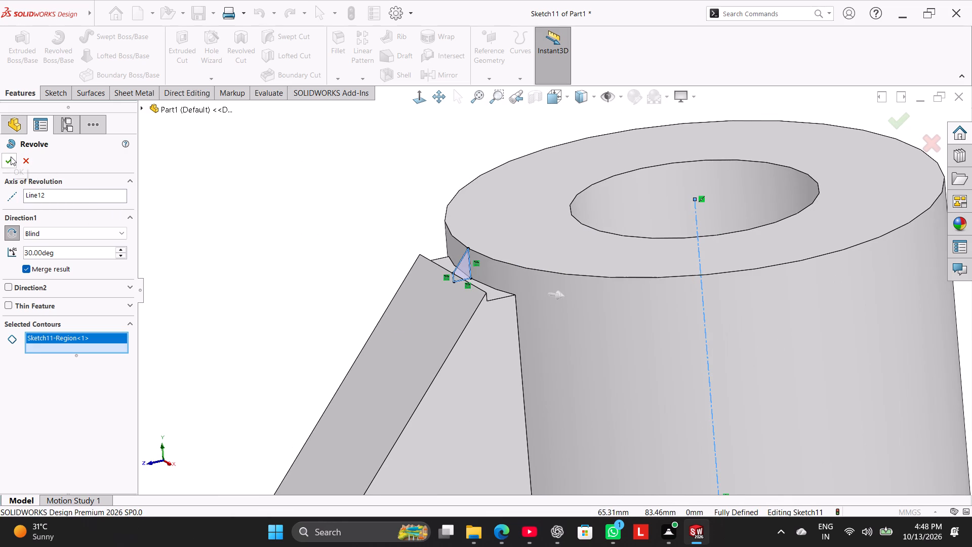
click(11, 157)
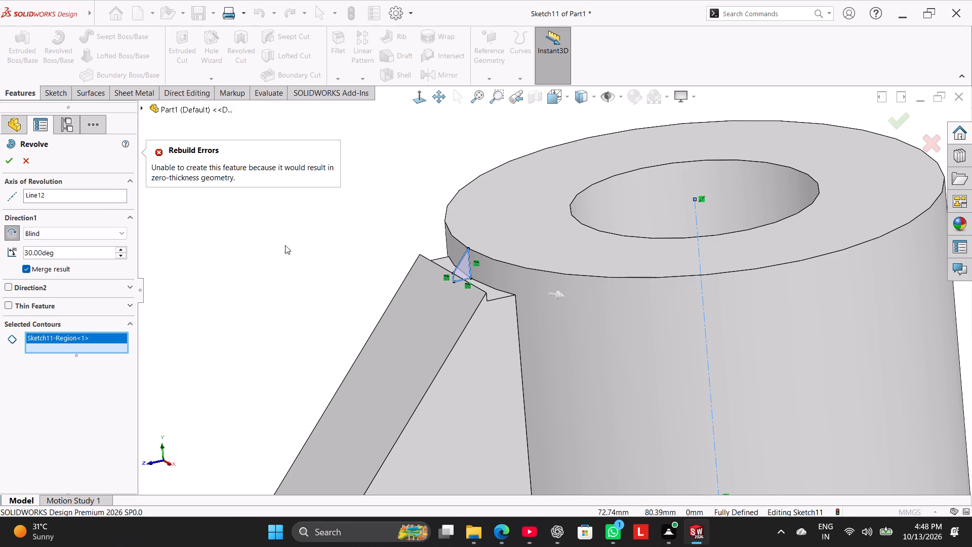
scroll(511, 255, down, 4)
scroll(434, 253, down, 4)
click(351, 239)
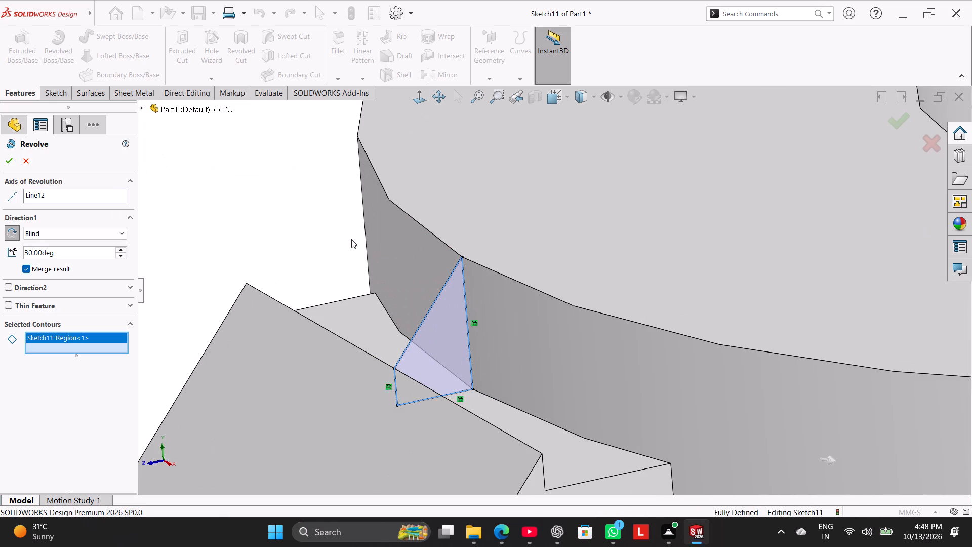
Examine the notch contour selected for the 30-degree revolve obliquely and in the side view, and abandon the revolve.
middle_drag(321, 262, 306, 258)
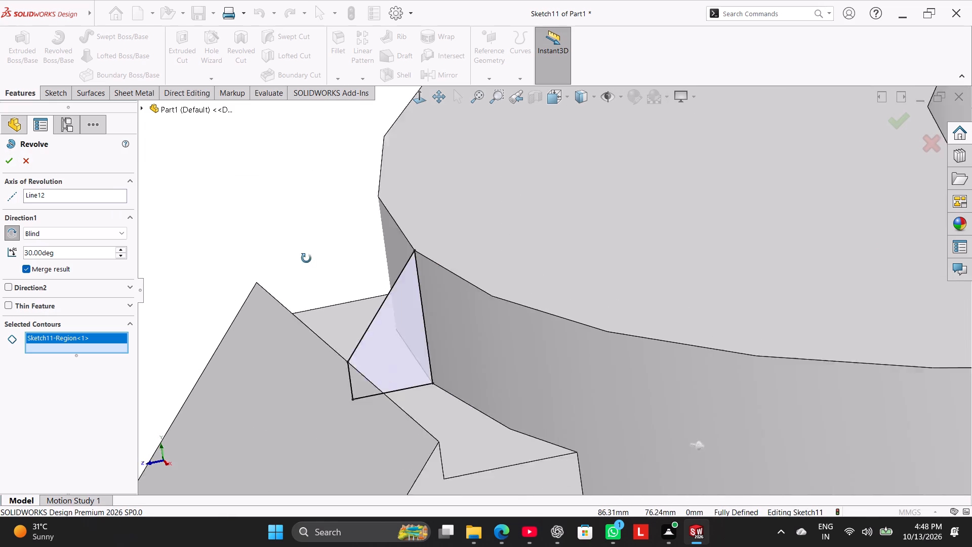
middle_drag(306, 258, 297, 252)
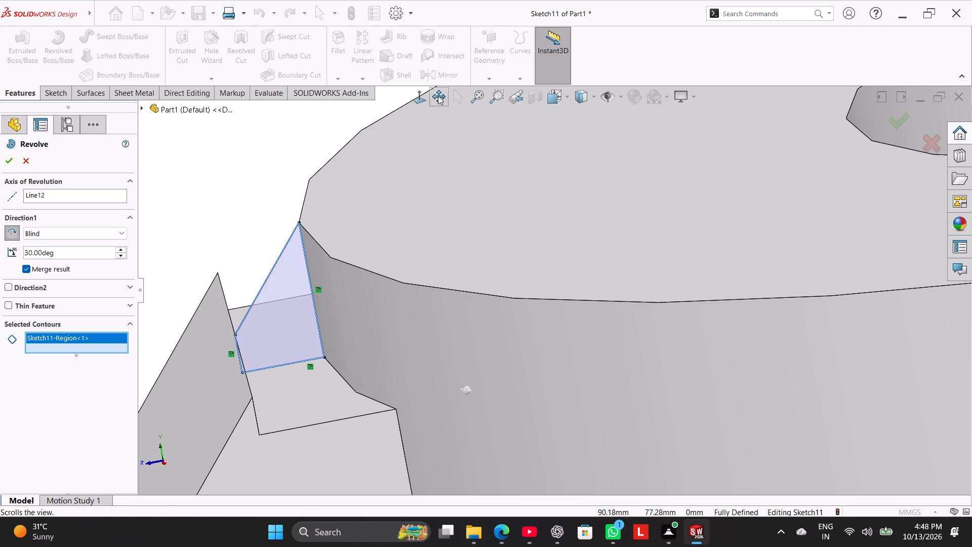
click(423, 98)
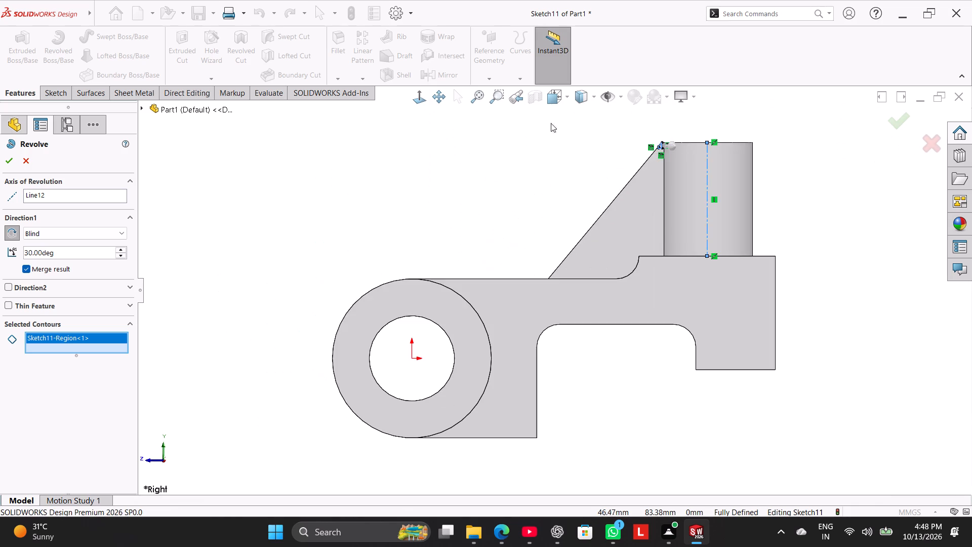
scroll(652, 141, down, 8)
scroll(623, 207, down, 8)
scroll(547, 176, down, 2)
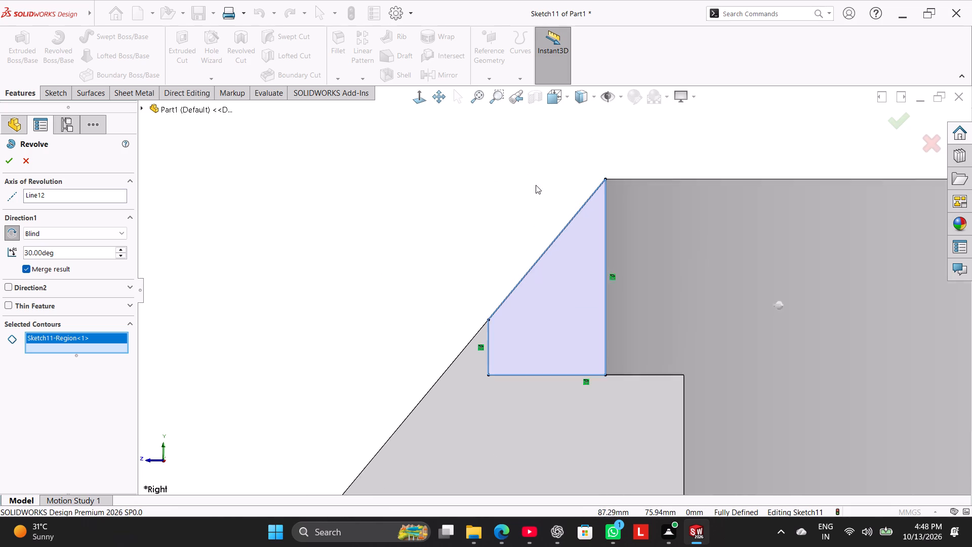
scroll(536, 185, down, 4)
click(504, 218)
scroll(553, 340, up, 4)
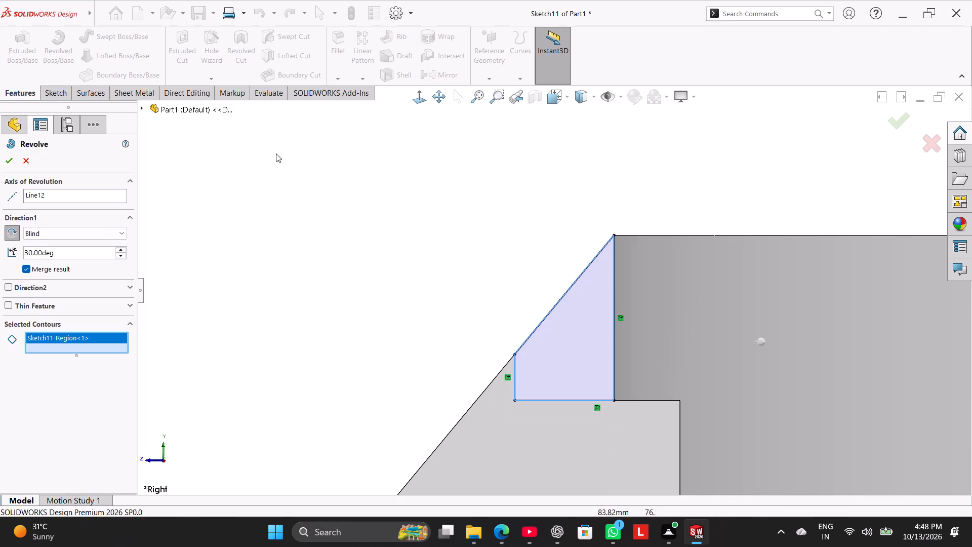
click(26, 158)
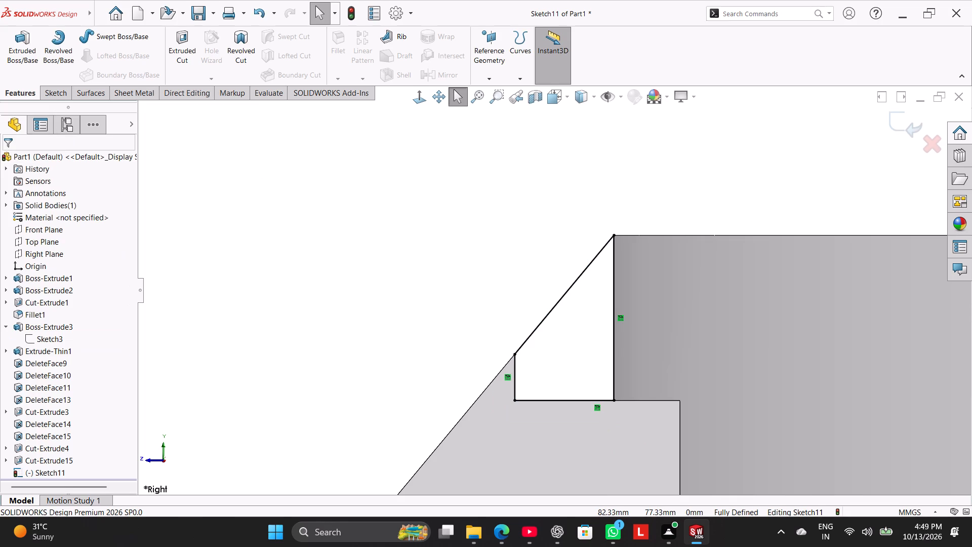
Delete the relation on the notch profile's short vertical line and move that line toward the boss.
click(52, 97)
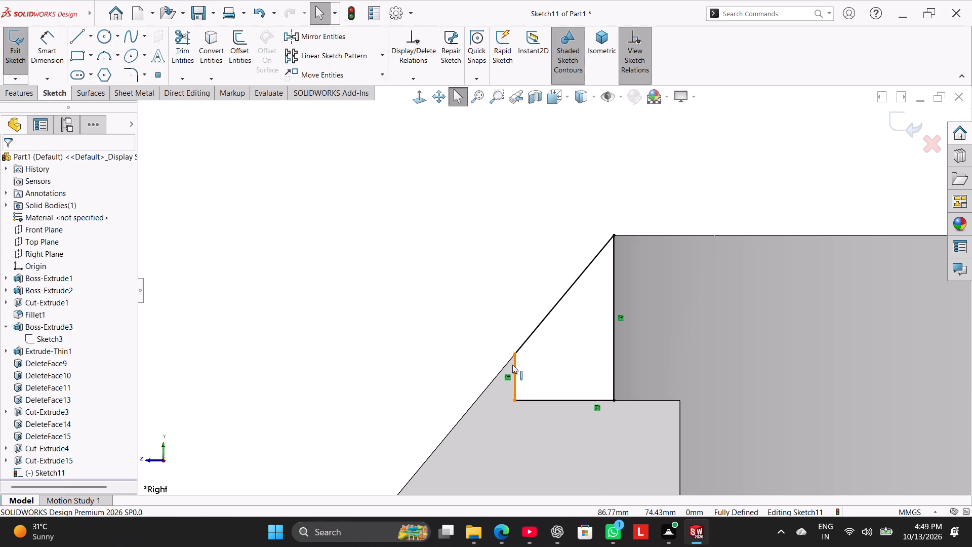
drag(512, 366, 534, 366)
click(481, 315)
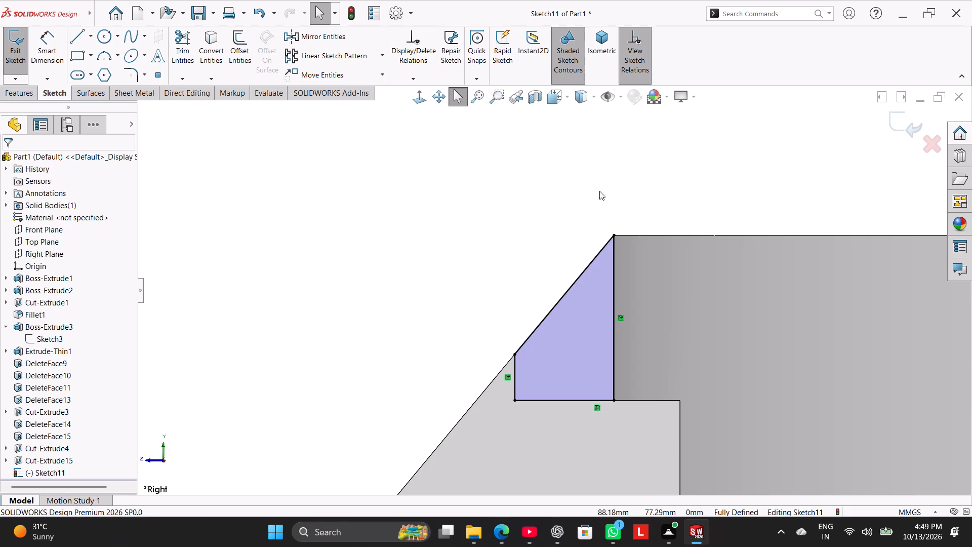
right_click(508, 378)
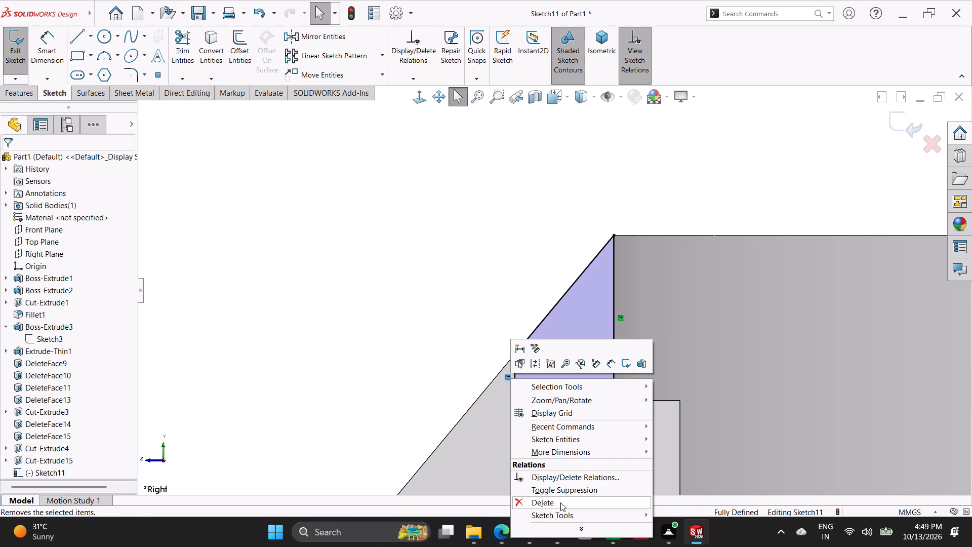
click(560, 502)
drag(516, 382, 540, 381)
click(485, 347)
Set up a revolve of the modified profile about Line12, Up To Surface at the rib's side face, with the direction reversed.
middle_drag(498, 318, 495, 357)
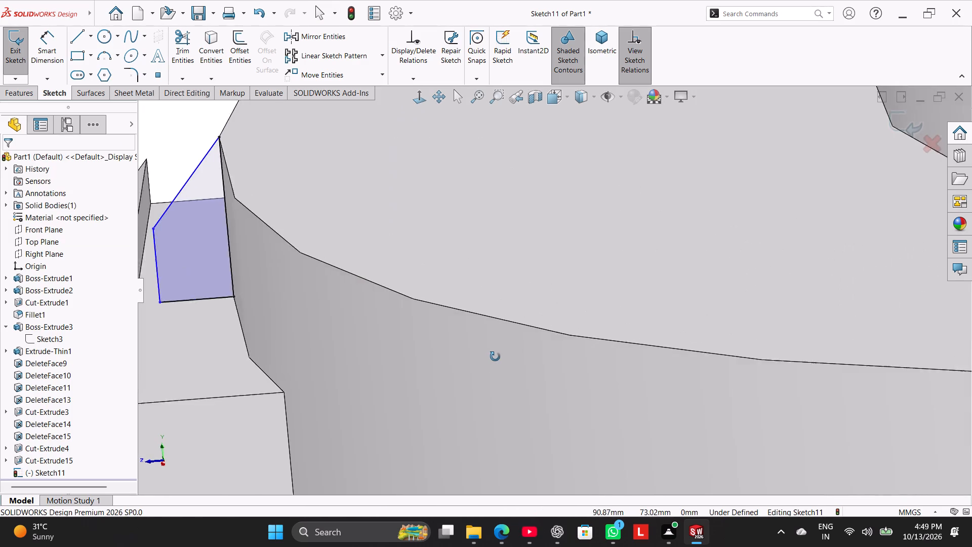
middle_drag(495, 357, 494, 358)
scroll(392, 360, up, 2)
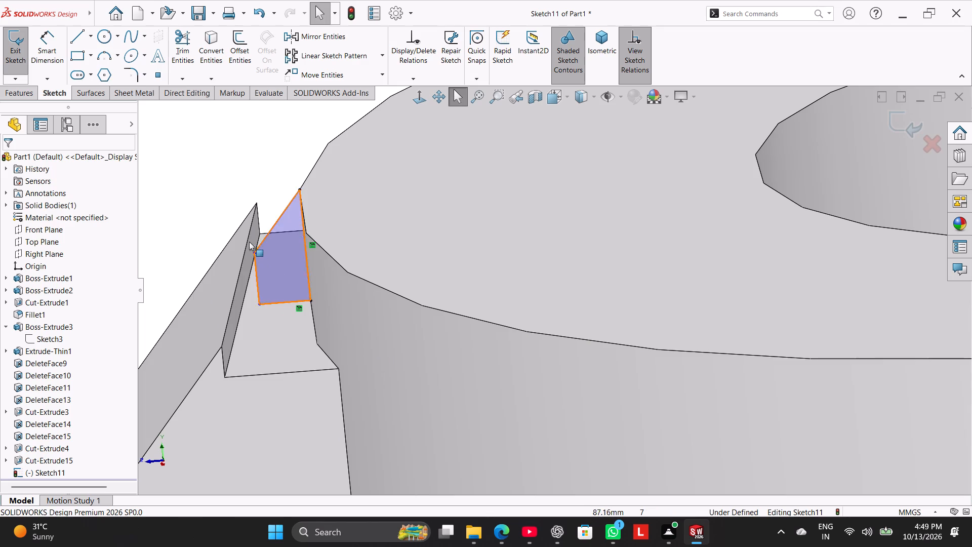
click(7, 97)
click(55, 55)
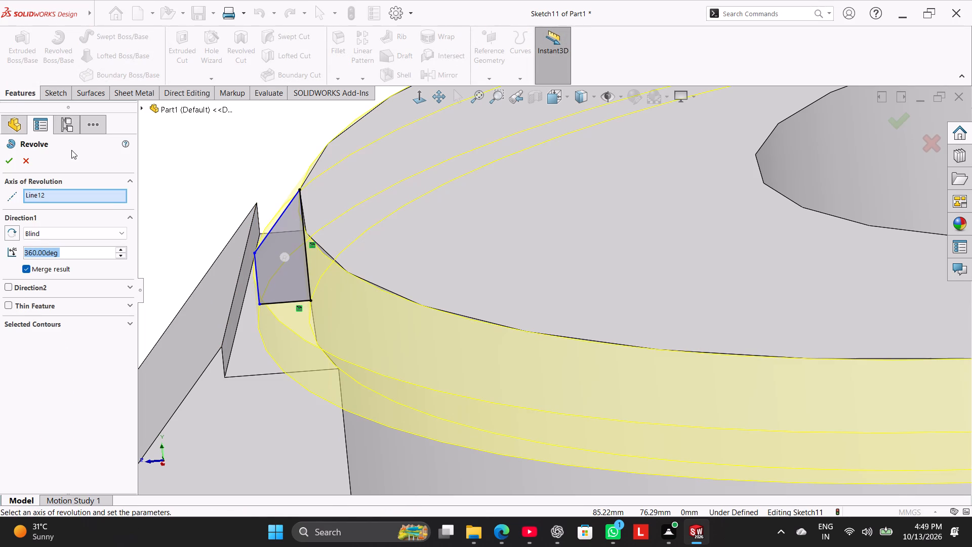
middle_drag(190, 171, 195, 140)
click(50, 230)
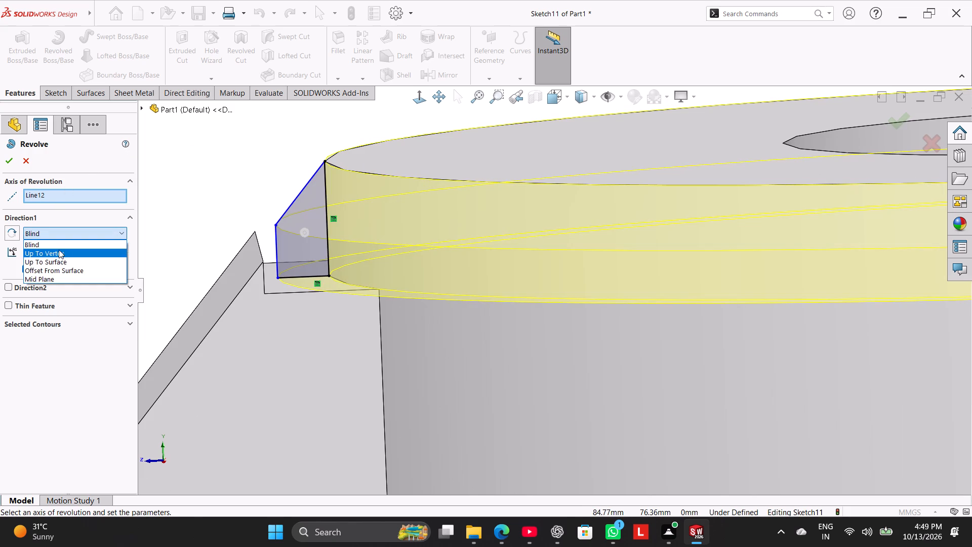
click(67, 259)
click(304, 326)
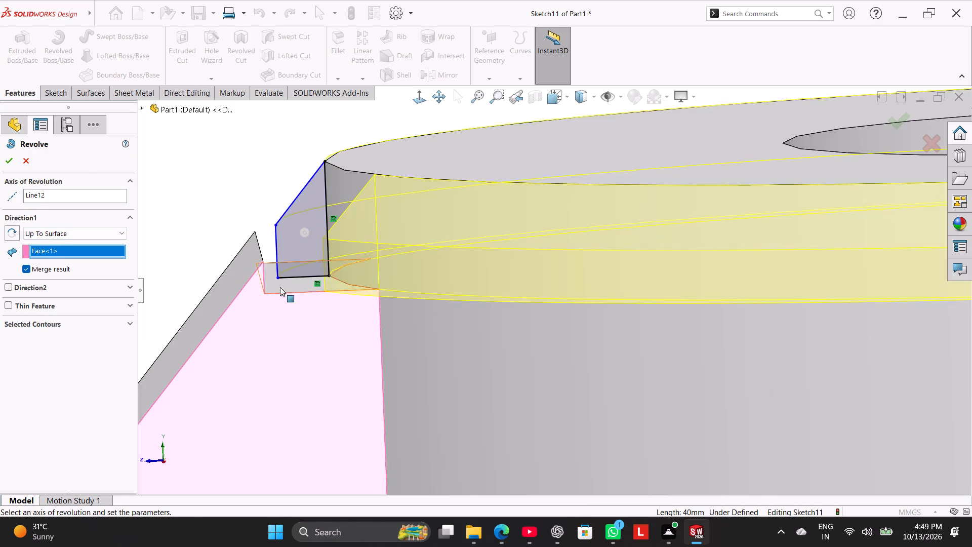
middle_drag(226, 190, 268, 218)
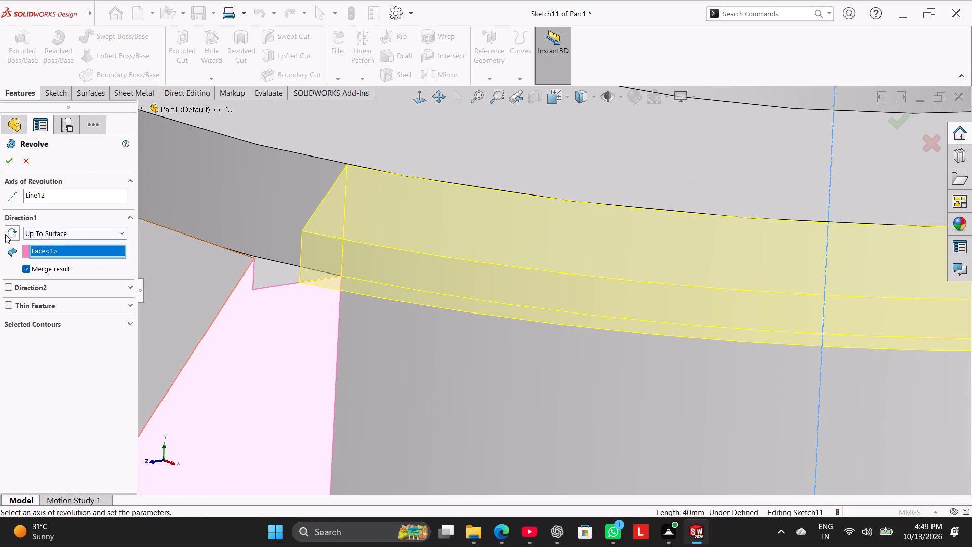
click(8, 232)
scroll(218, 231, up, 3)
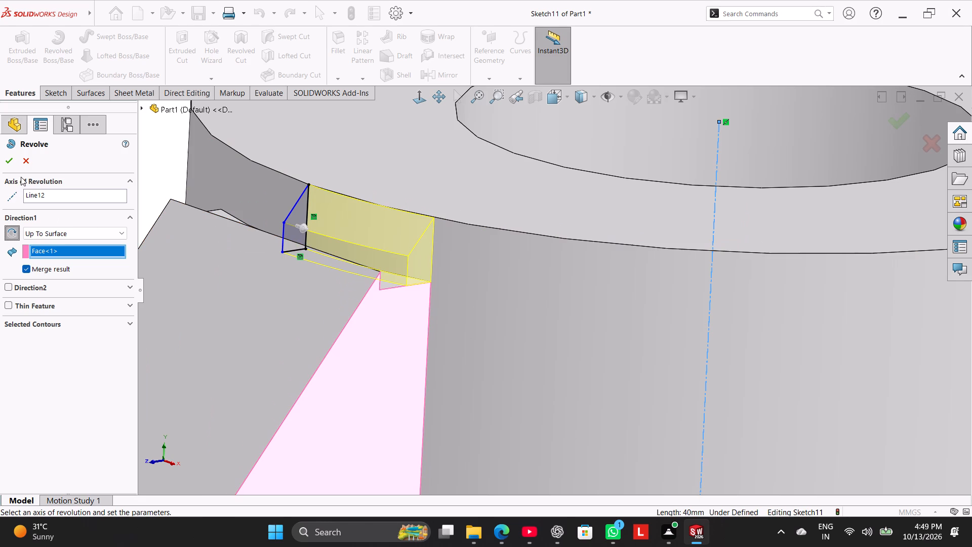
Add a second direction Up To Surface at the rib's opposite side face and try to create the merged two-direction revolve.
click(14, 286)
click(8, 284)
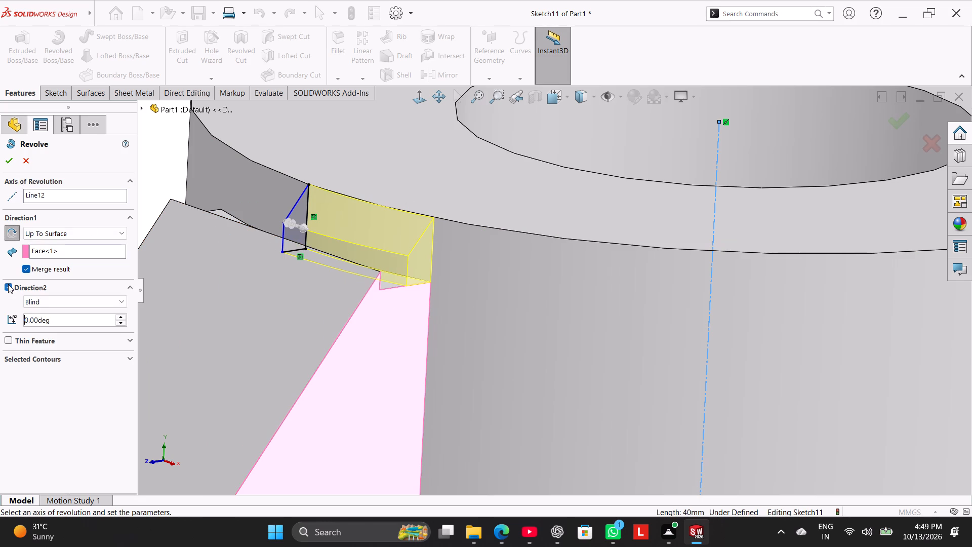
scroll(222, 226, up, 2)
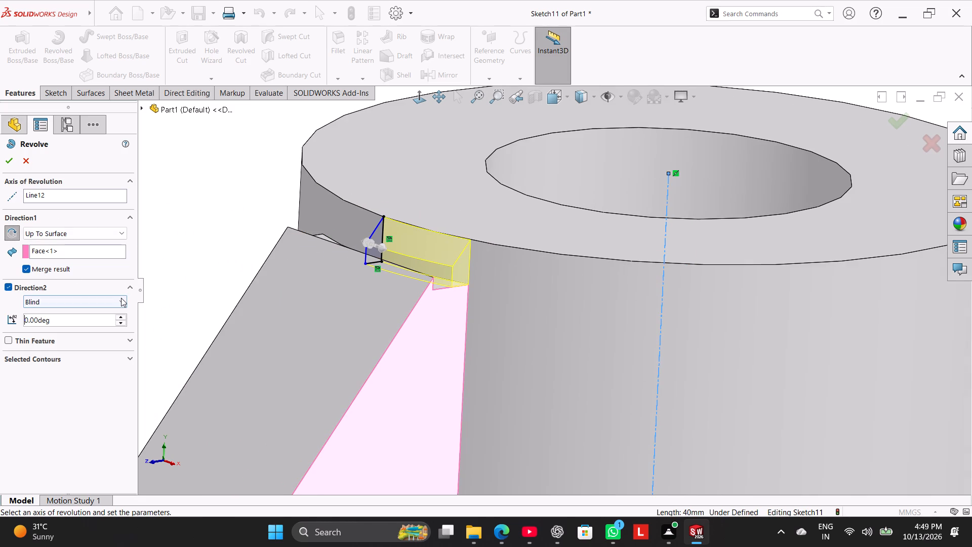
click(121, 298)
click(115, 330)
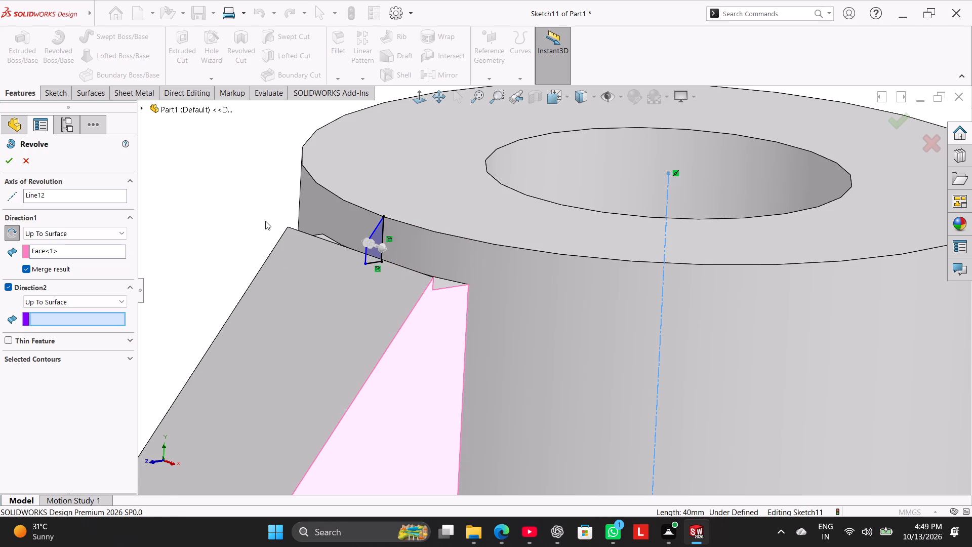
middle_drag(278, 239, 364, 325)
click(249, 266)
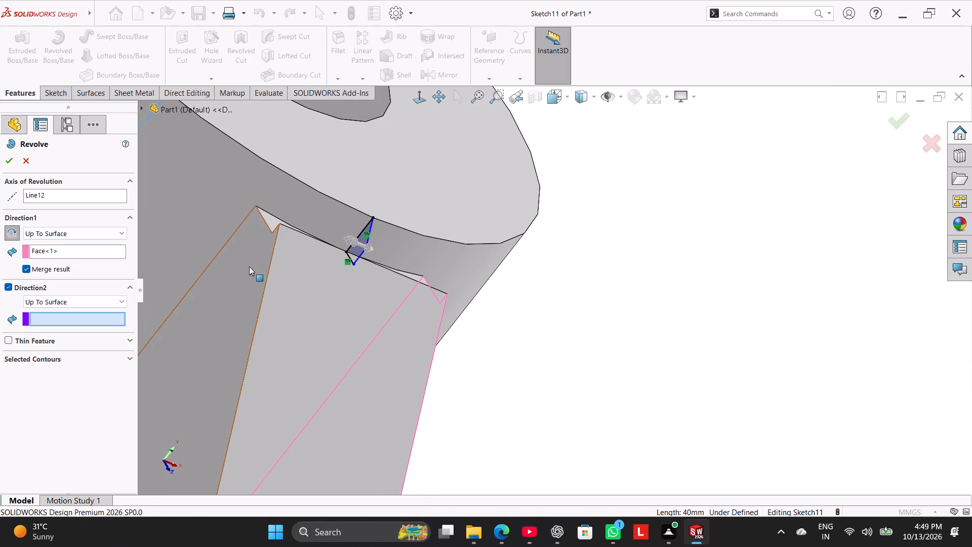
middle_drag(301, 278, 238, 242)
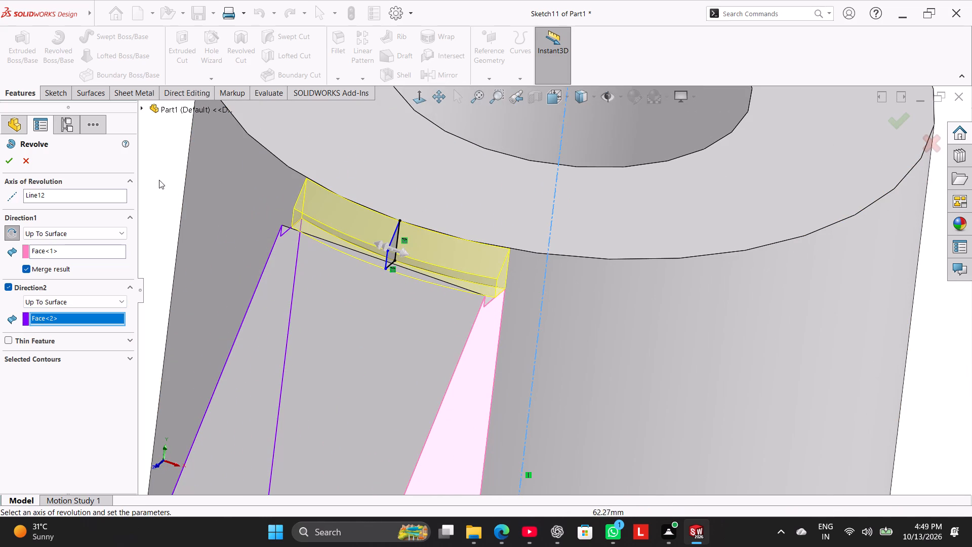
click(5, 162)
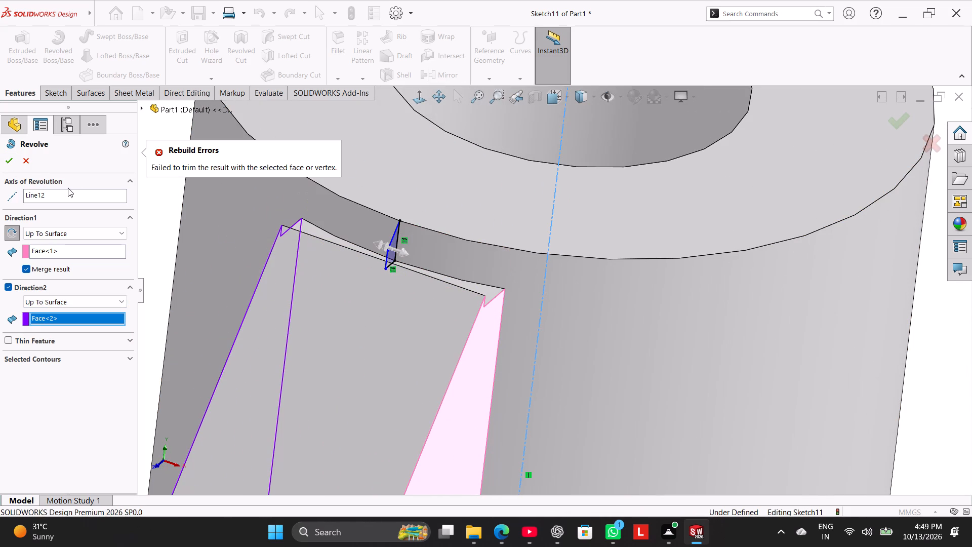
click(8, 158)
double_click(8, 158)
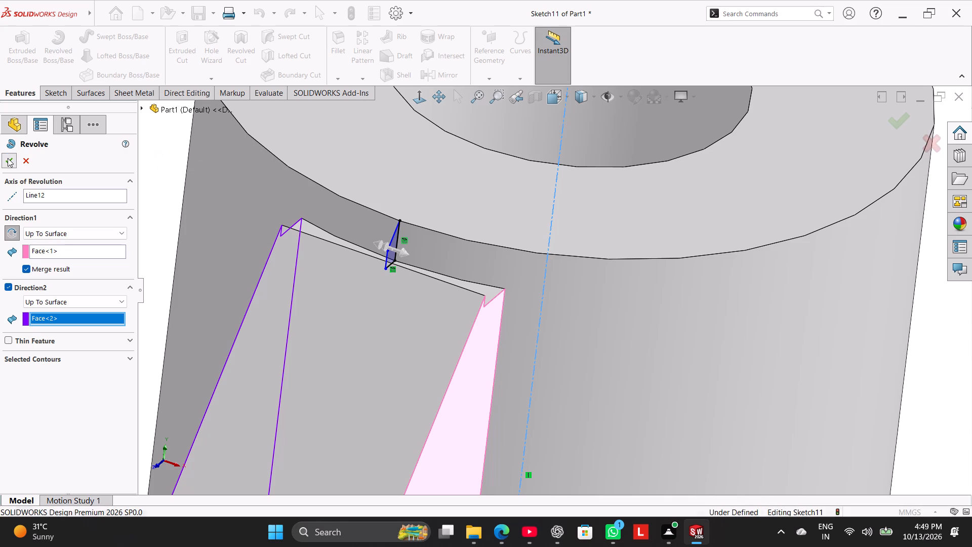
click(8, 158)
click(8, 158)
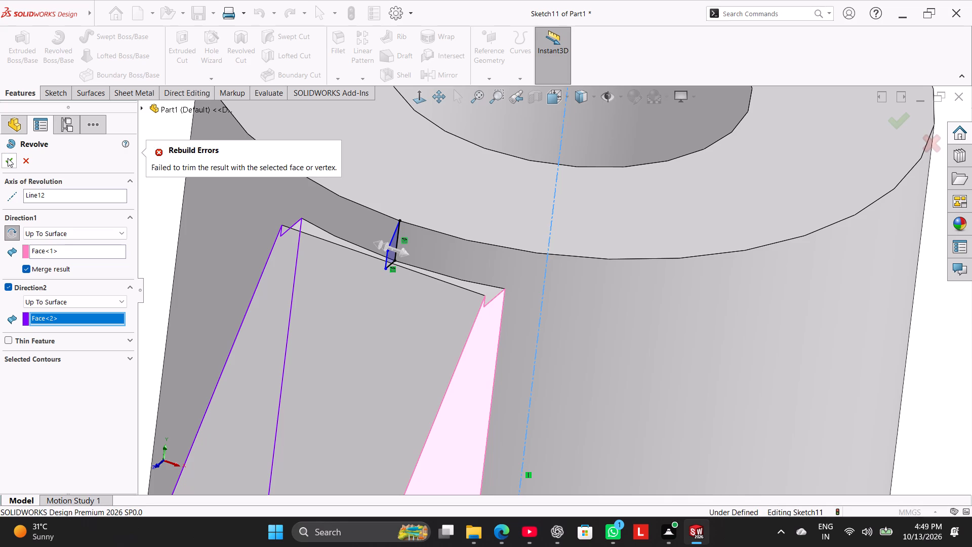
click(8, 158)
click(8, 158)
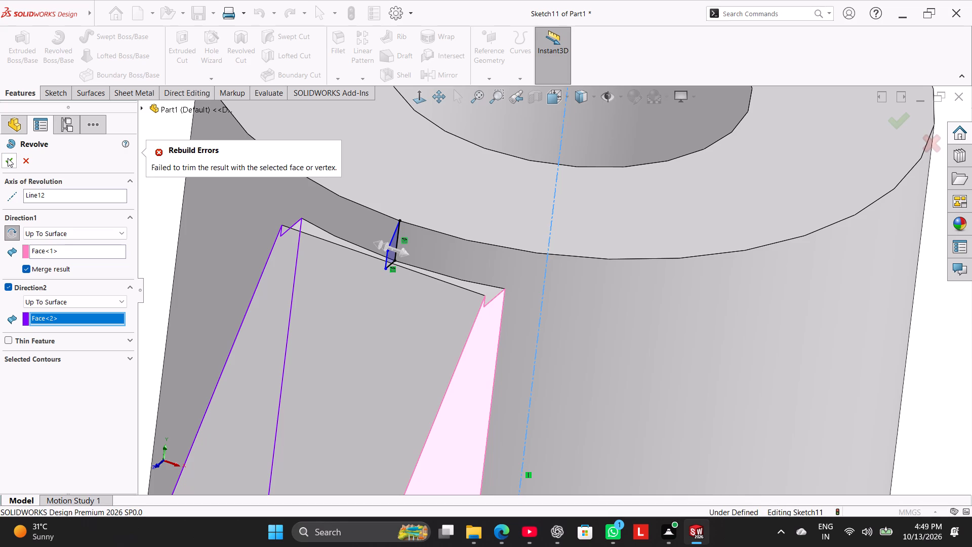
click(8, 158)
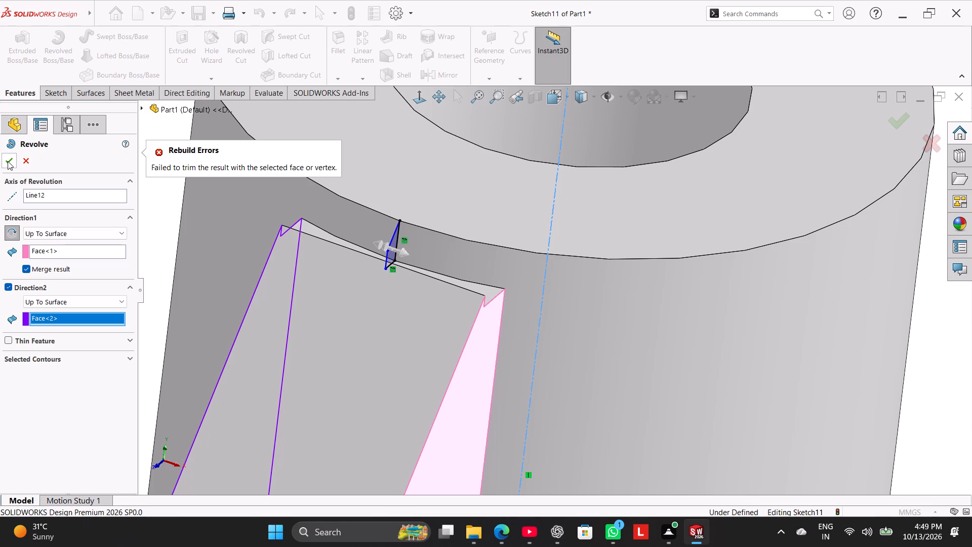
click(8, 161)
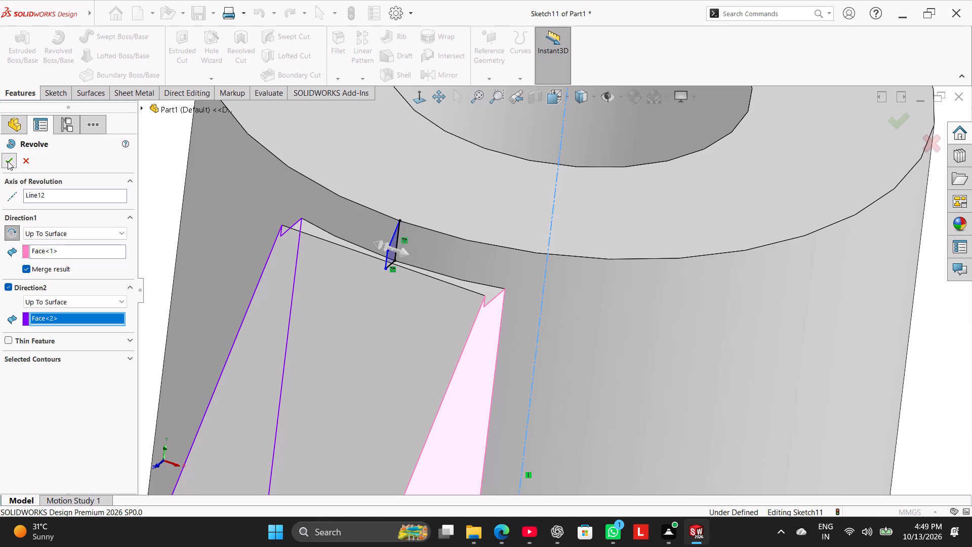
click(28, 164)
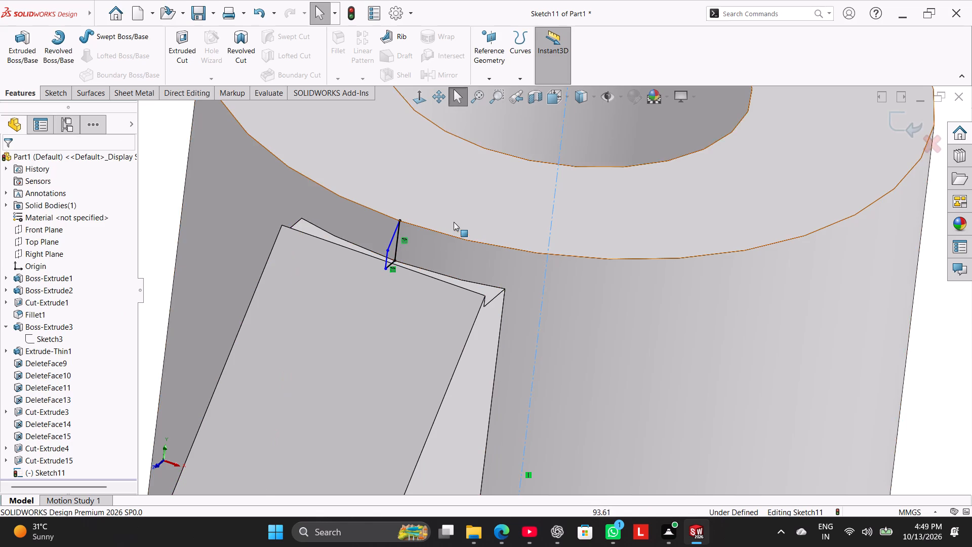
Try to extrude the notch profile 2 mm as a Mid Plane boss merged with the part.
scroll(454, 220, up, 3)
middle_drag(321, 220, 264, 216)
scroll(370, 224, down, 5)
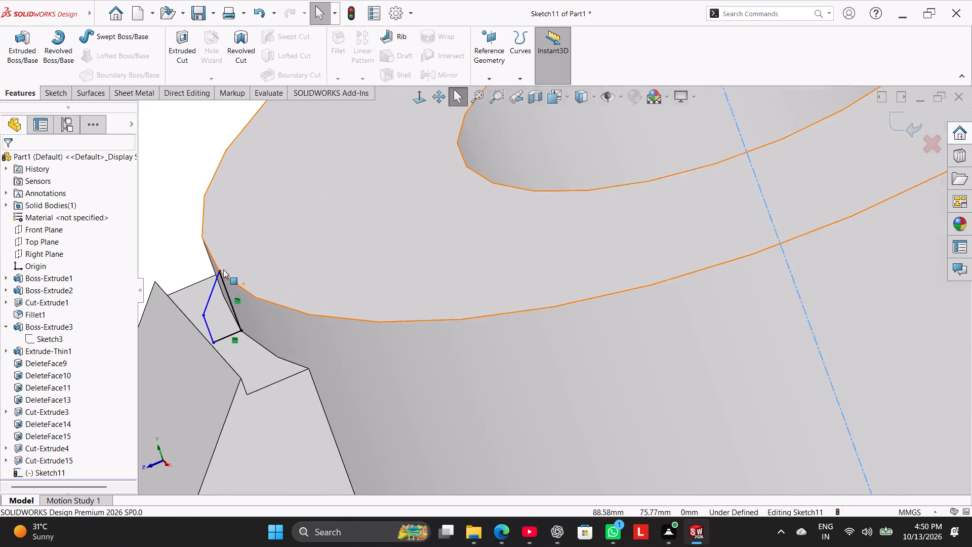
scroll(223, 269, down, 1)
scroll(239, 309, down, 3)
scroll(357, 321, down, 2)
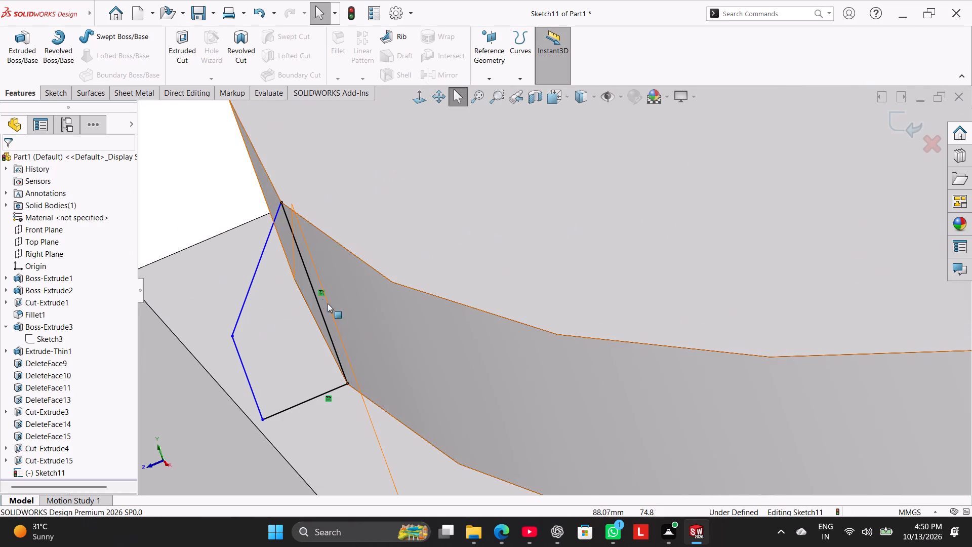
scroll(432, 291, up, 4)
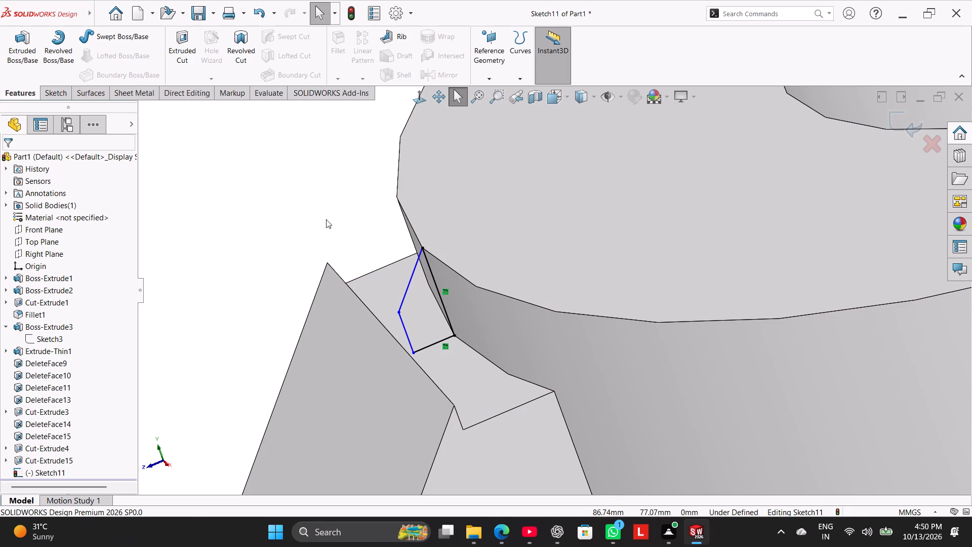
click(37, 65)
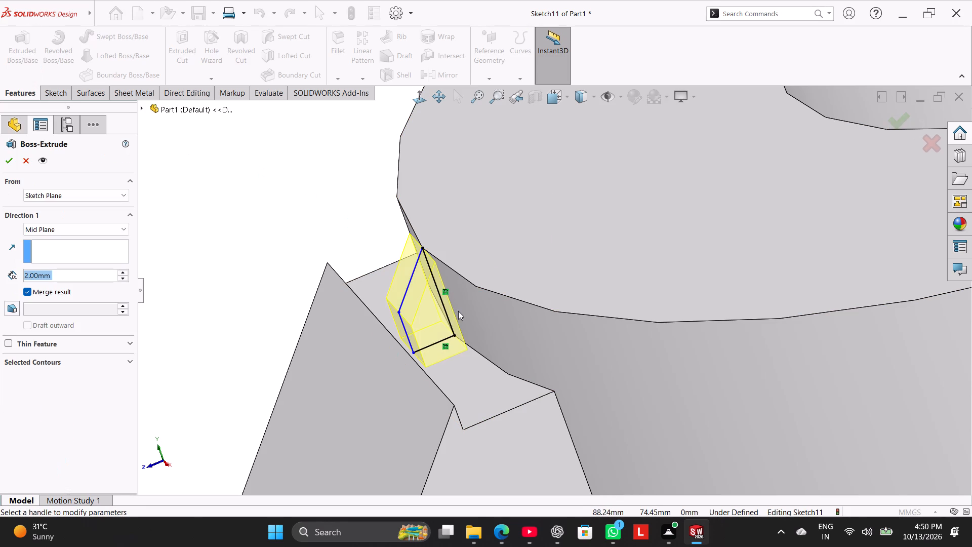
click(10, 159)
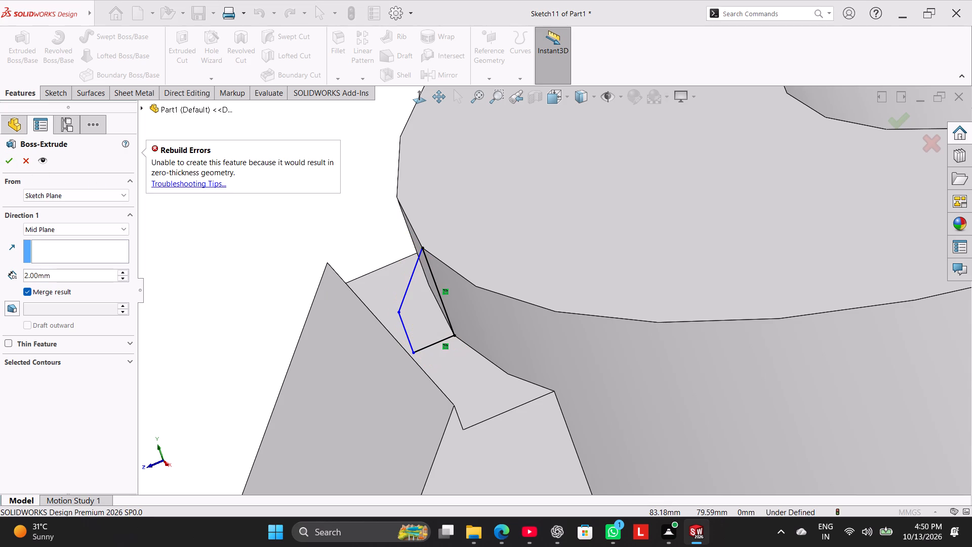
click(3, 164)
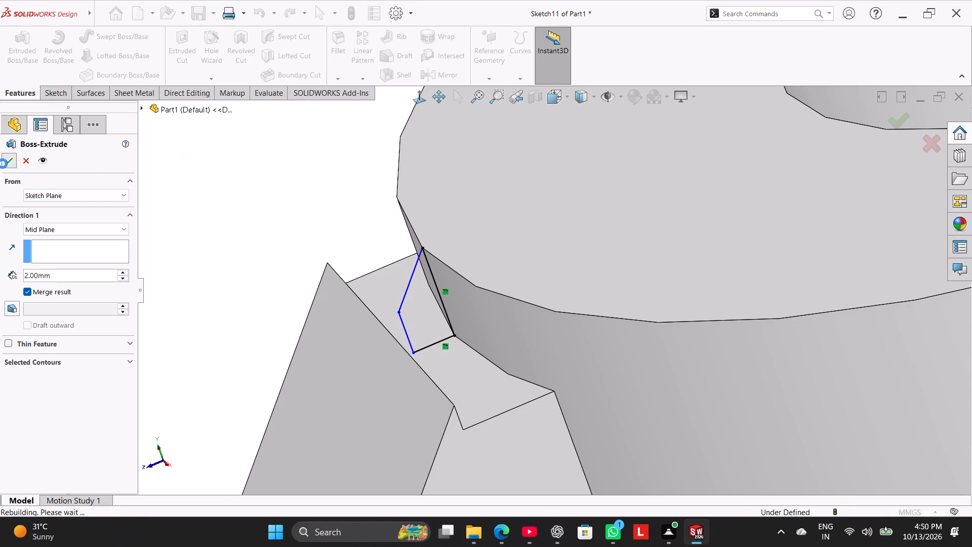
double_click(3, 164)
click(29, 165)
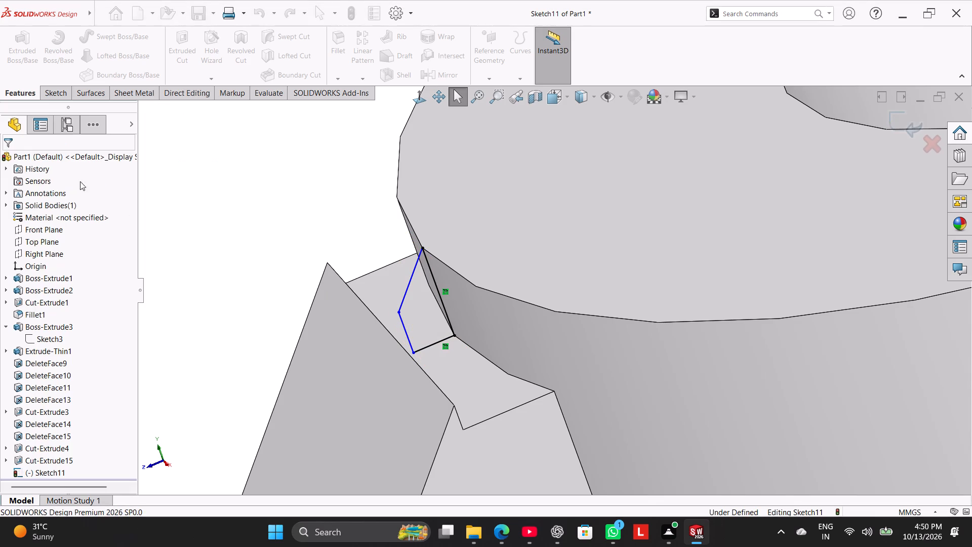
Delete the relations tying the notch profile's long boss-side line and bottom line to the model, and move the boss-side line away from the boss.
click(244, 186)
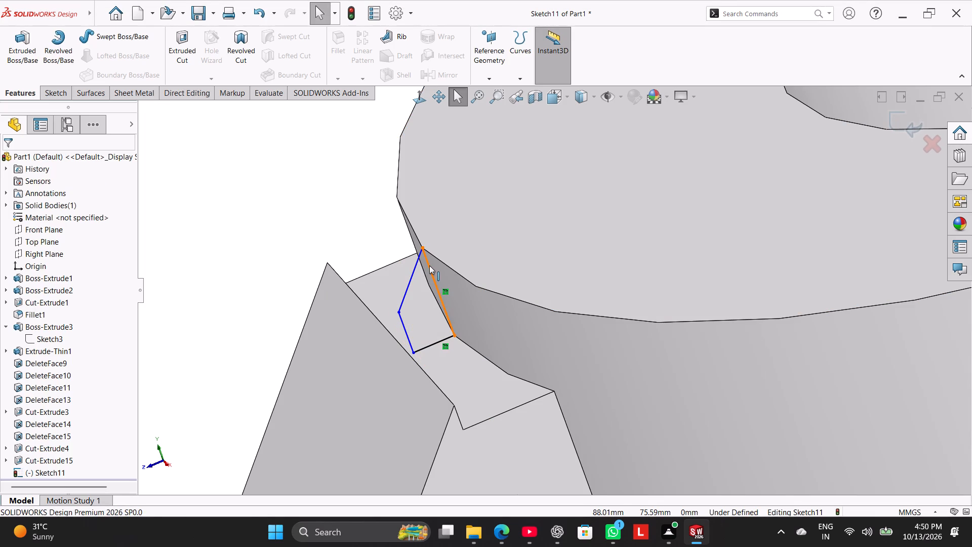
drag(429, 265, 456, 251)
click(363, 222)
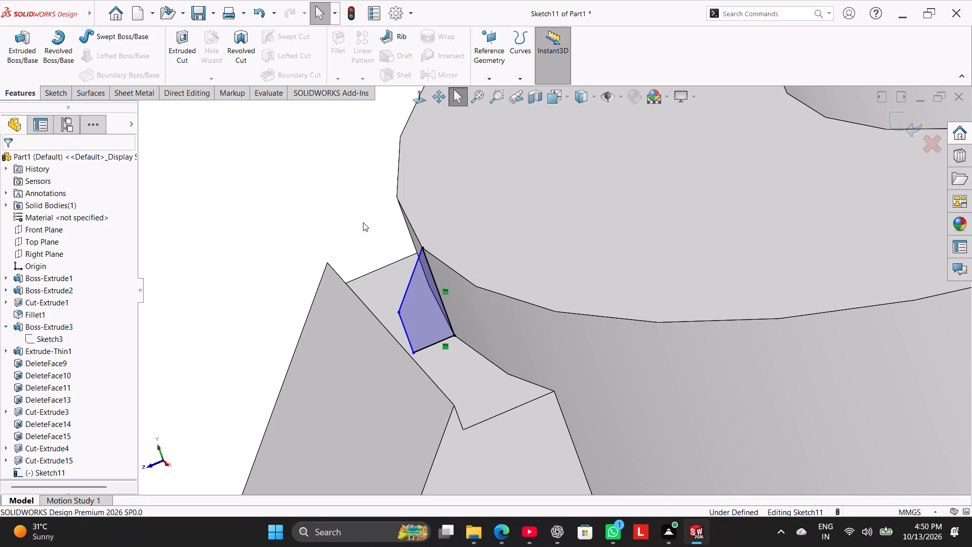
scroll(462, 301, down, 3)
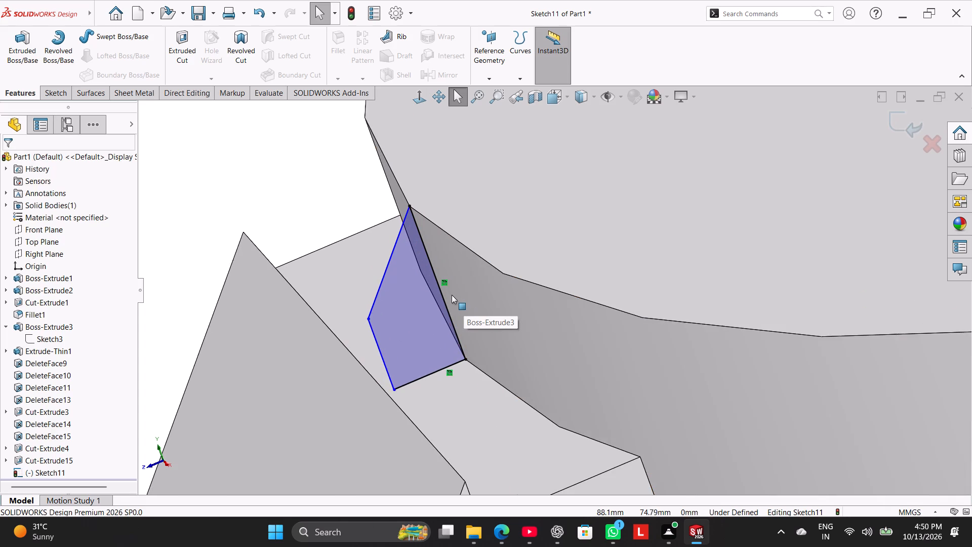
scroll(451, 292, down, 2)
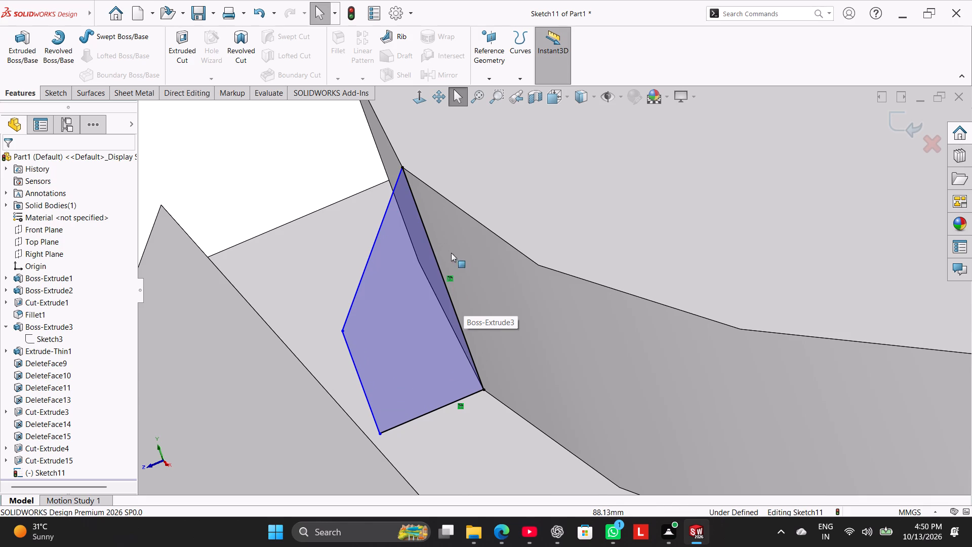
right_click(452, 276)
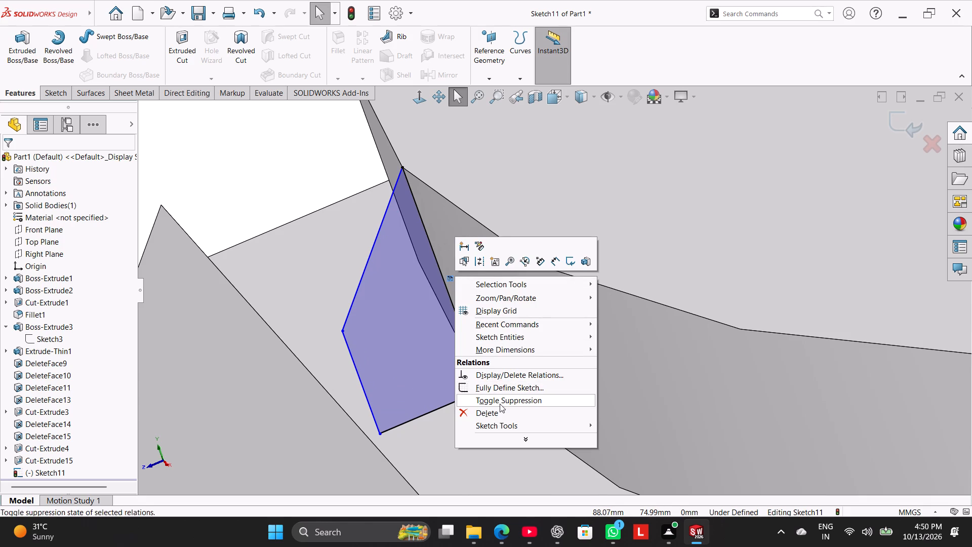
click(502, 409)
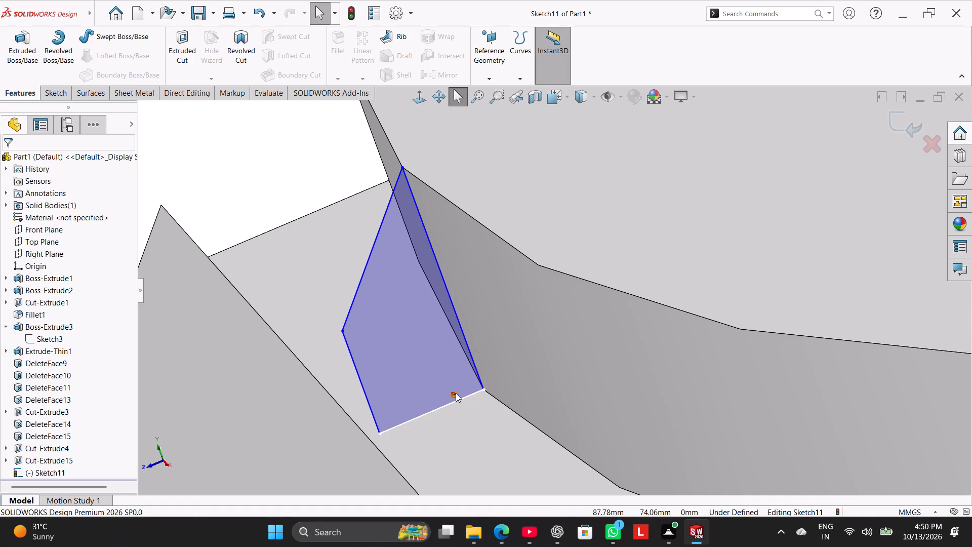
right_click(456, 393)
click(490, 512)
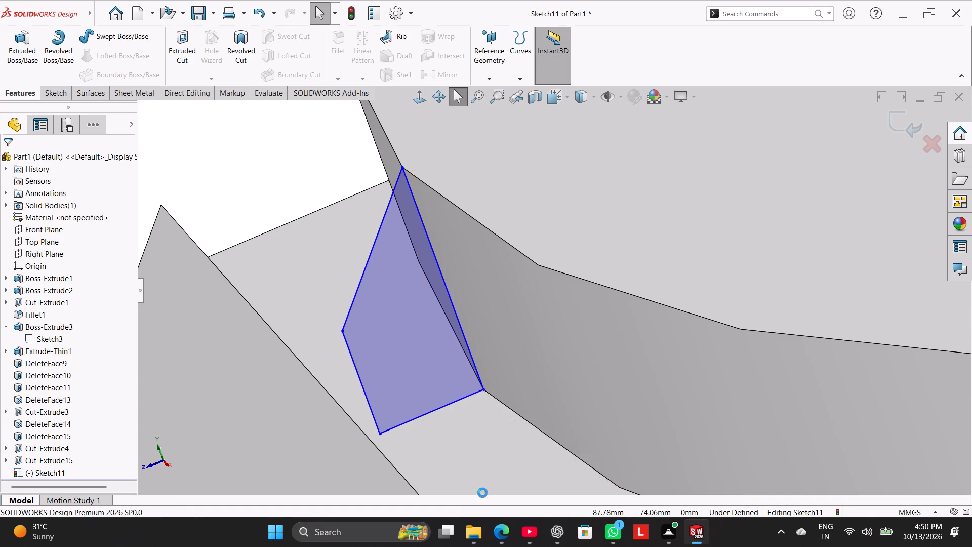
drag(456, 318, 436, 335)
click(282, 178)
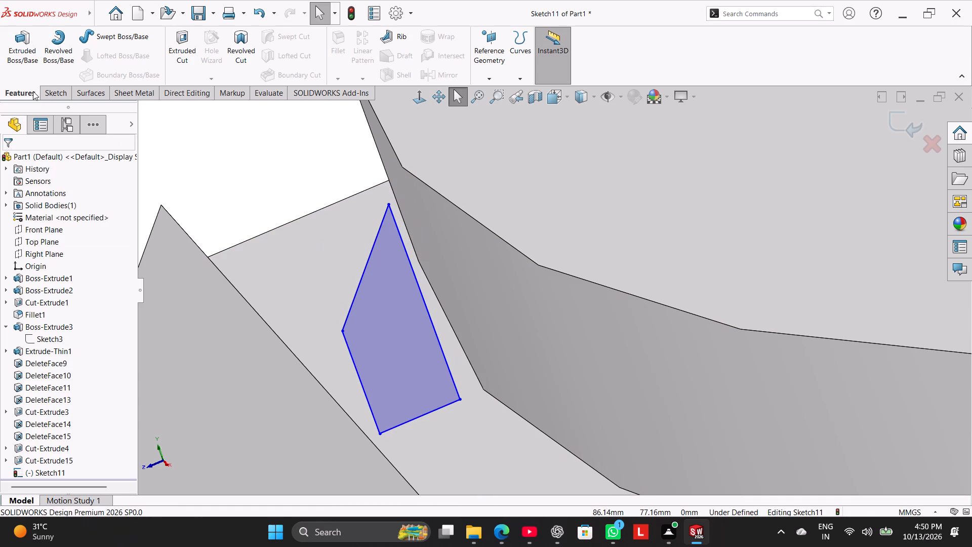
Revolve the notch profile 360 degrees about Line12 as a Blind boss merged with the part.
click(55, 58)
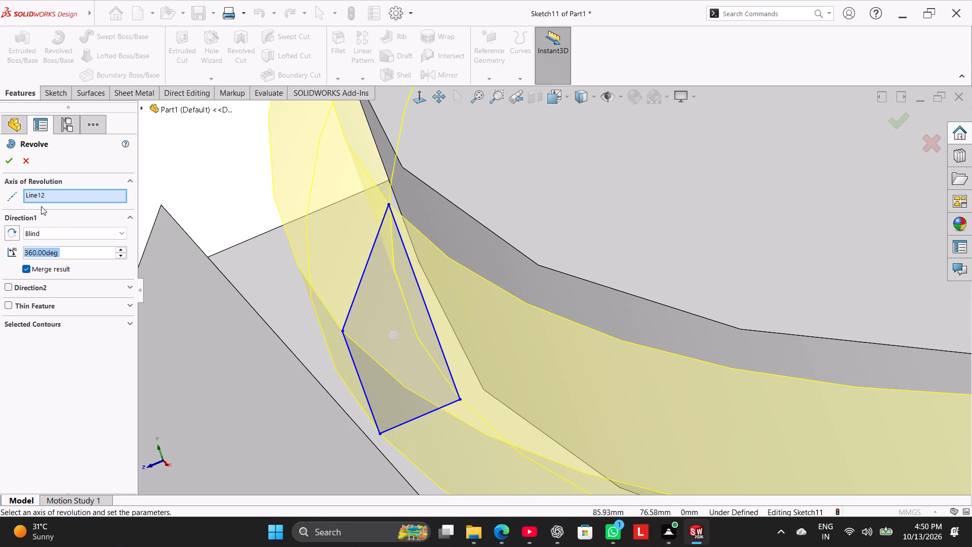
click(6, 161)
Examine how the revolved ring meets the boss and the rib's notched tip, including in a view normal to the rib's side.
scroll(289, 229, up, 3)
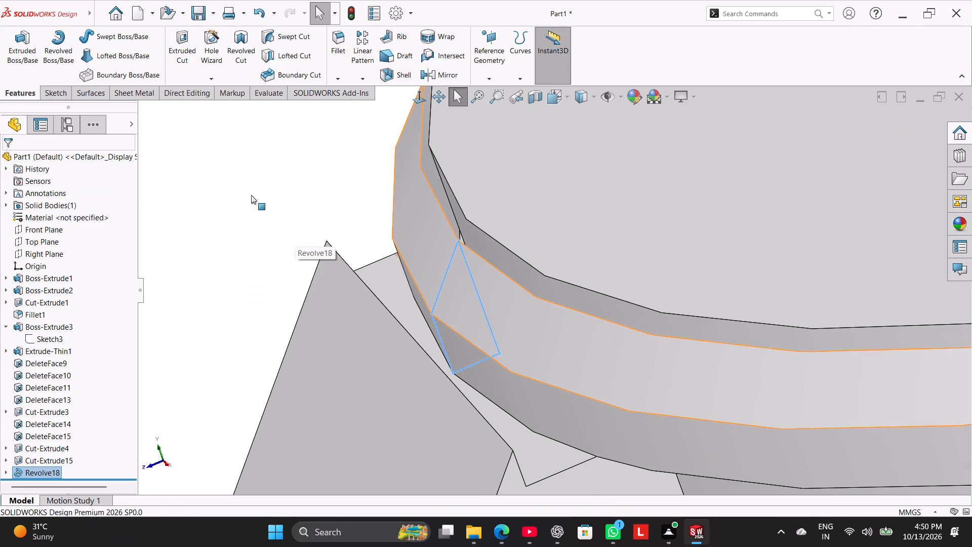
click(251, 193)
scroll(526, 267, up, 7)
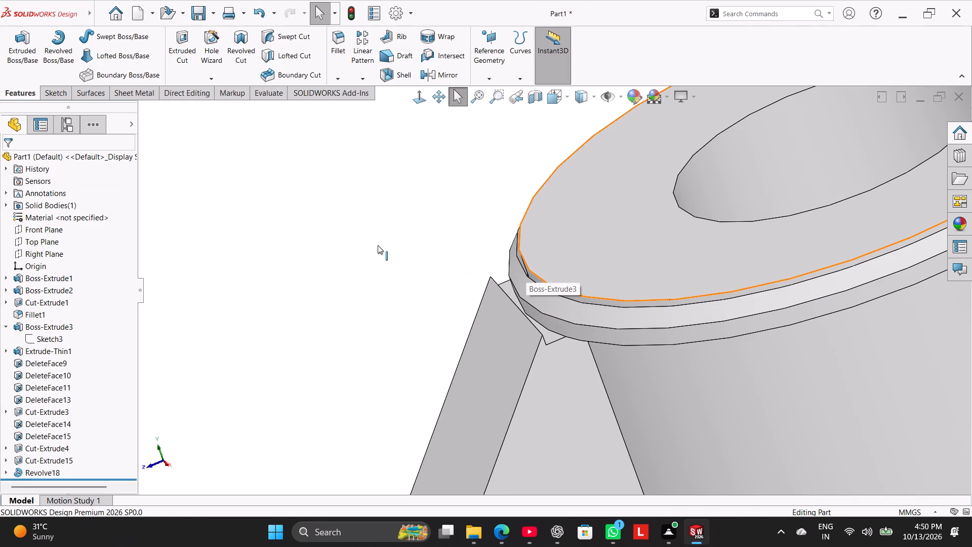
scroll(552, 281, down, 6)
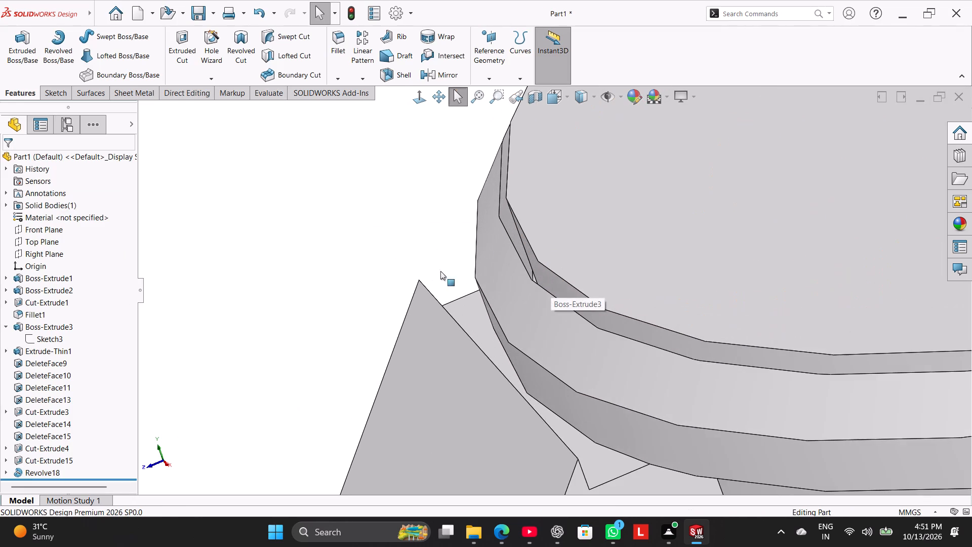
middle_drag(339, 271, 333, 271)
scroll(332, 272, up, 1)
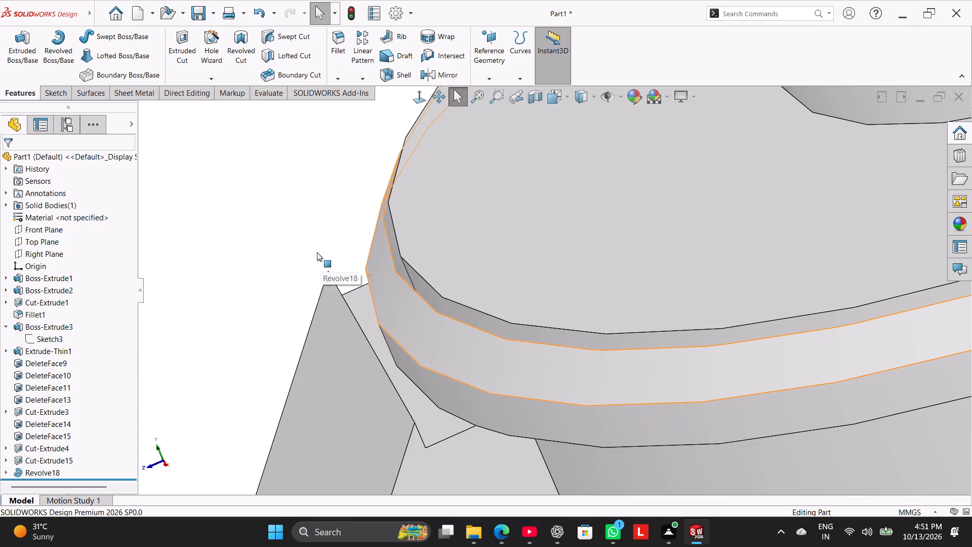
scroll(315, 250, up, 1)
middle_drag(315, 249, 294, 221)
click(421, 98)
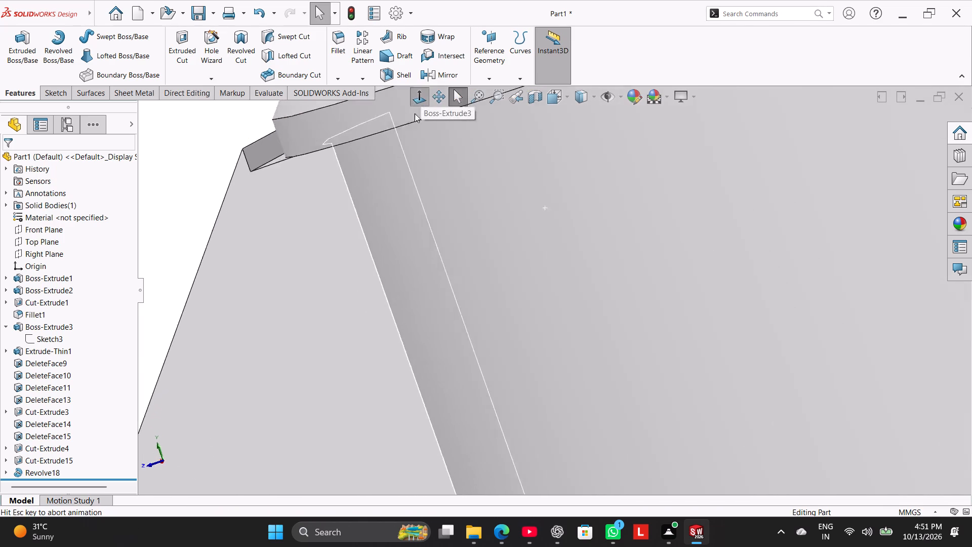
scroll(305, 191, up, 3)
scroll(346, 151, down, 3)
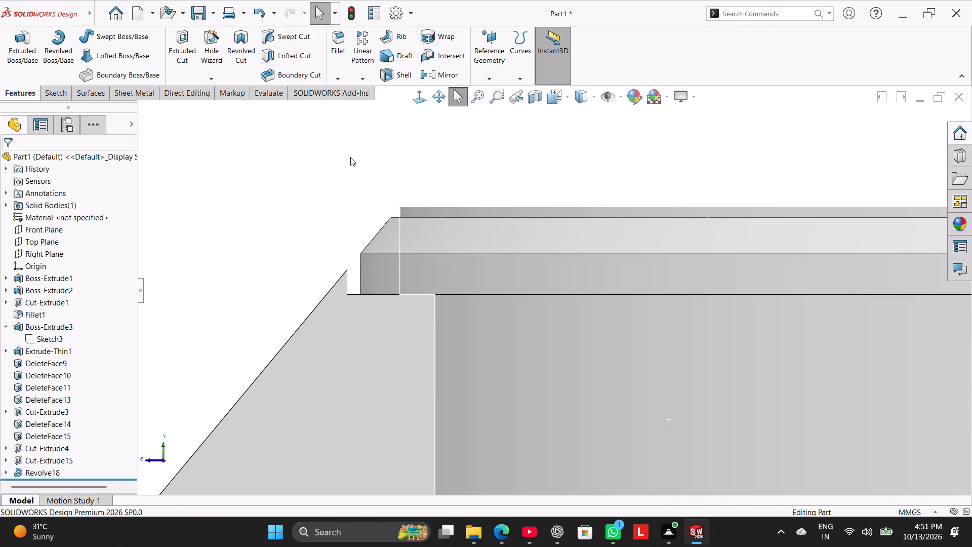
scroll(362, 172, down, 1)
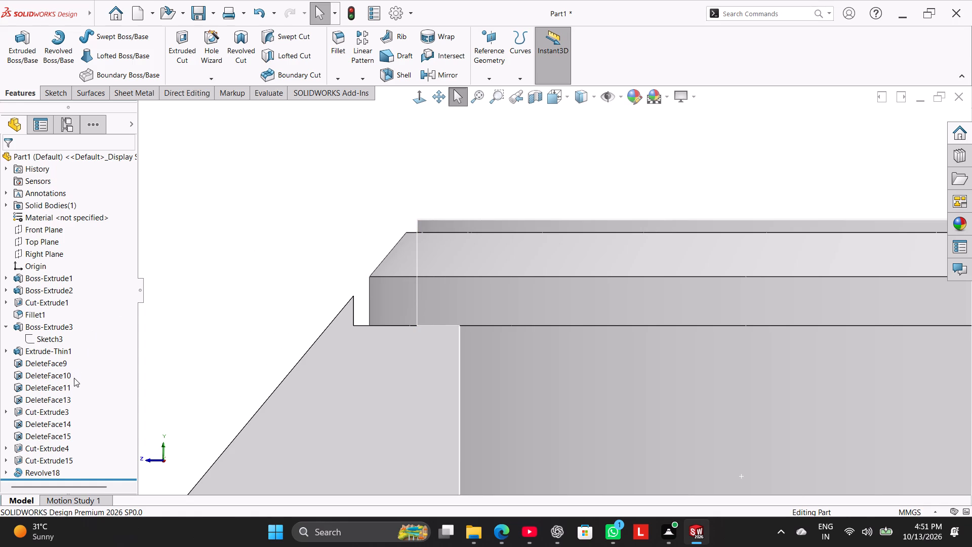
Edit the revolve's sketch, moving the boss-side vertical line closer to the boss until it is about 1.96 mm long, and rebuild the part.
right_click(59, 474)
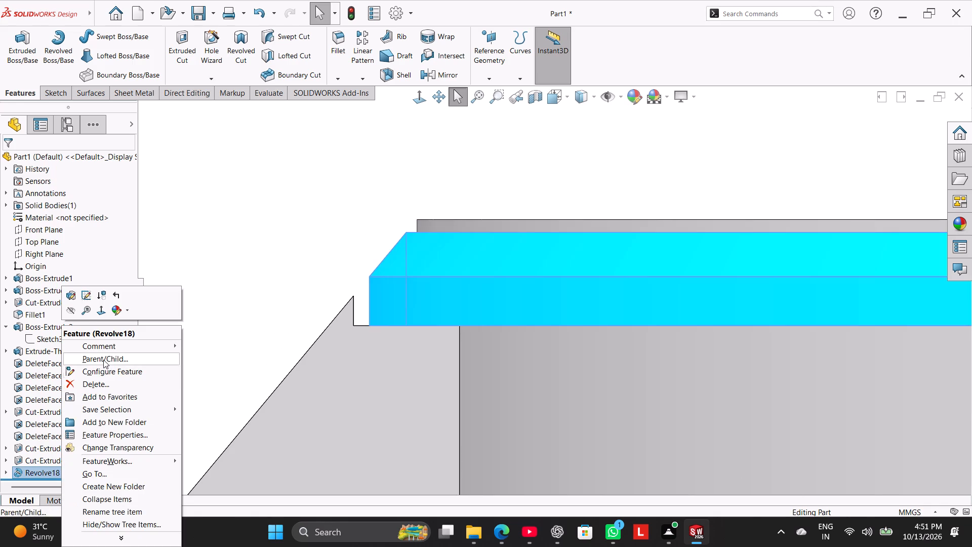
click(89, 295)
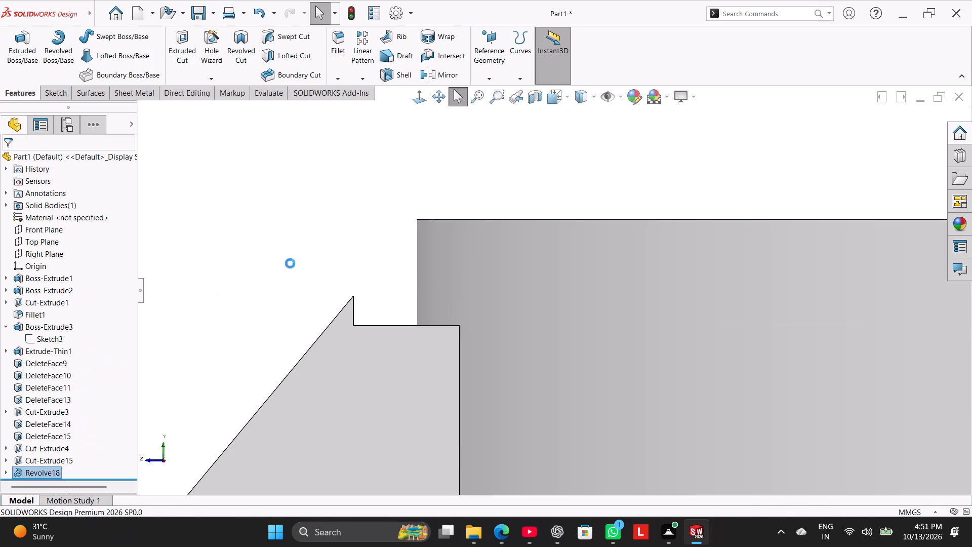
scroll(668, 233, down, 4)
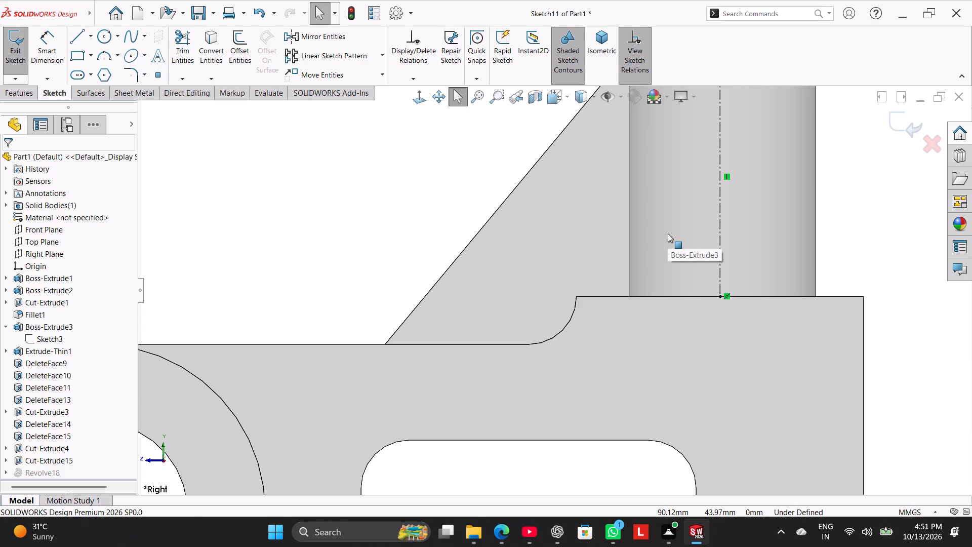
scroll(662, 215, up, 2)
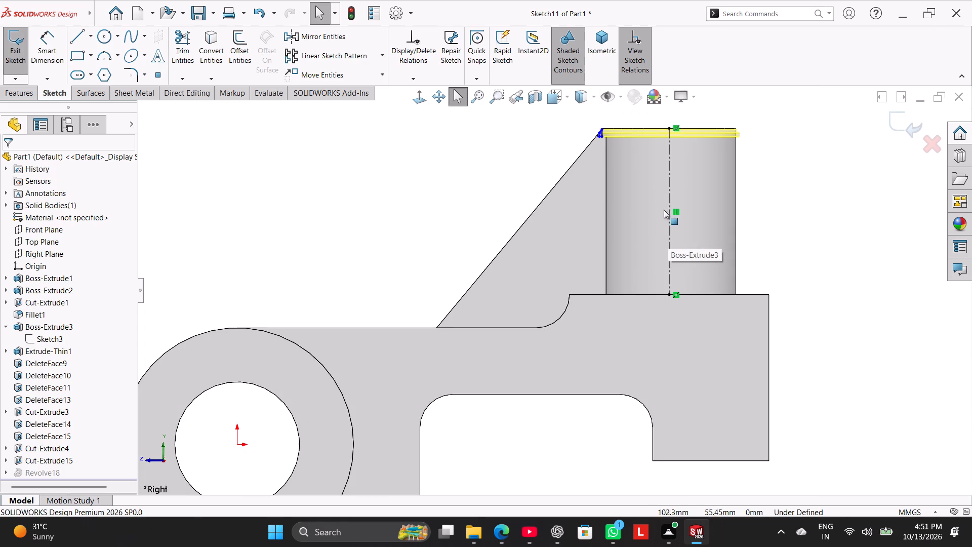
scroll(643, 155, down, 6)
scroll(580, 133, down, 2)
scroll(549, 159, down, 11)
scroll(498, 266, down, 2)
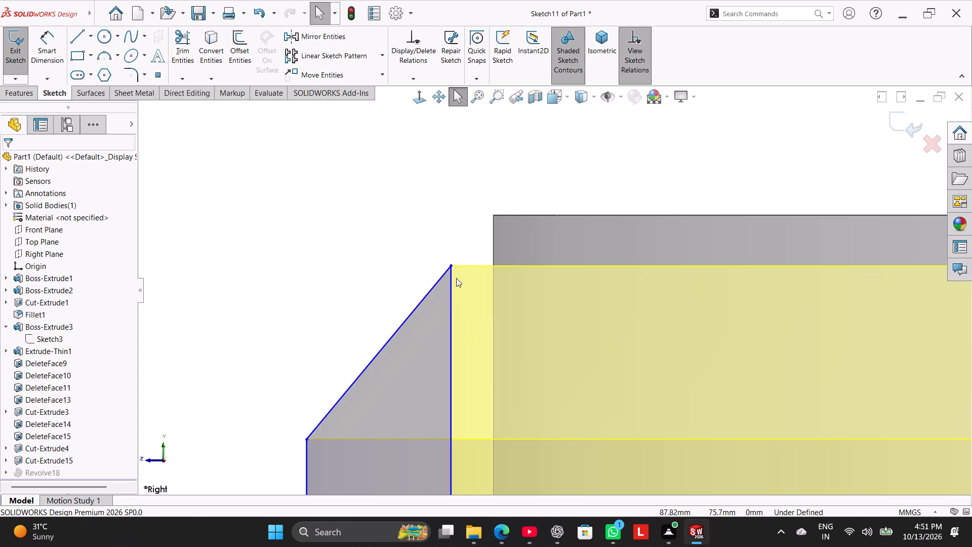
drag(451, 279, 479, 256)
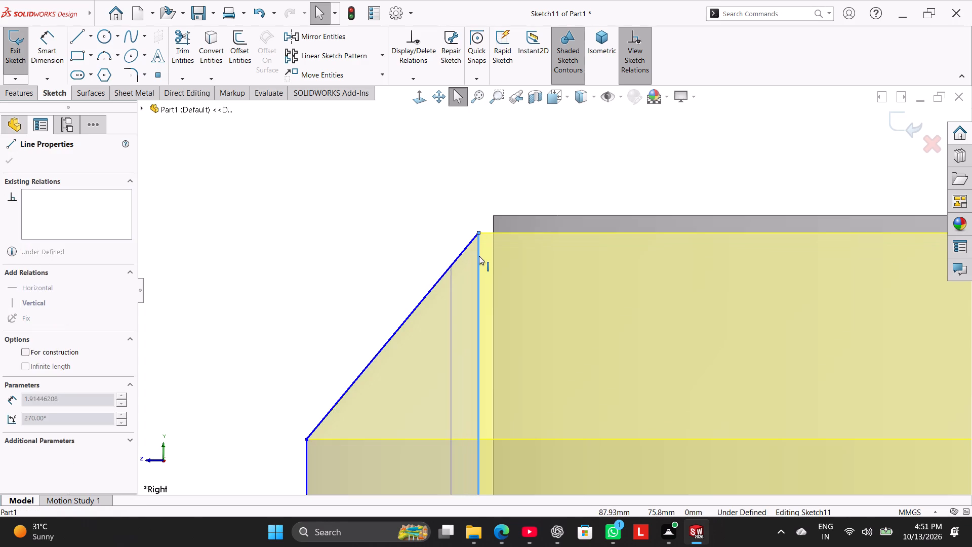
drag(479, 256, 485, 250)
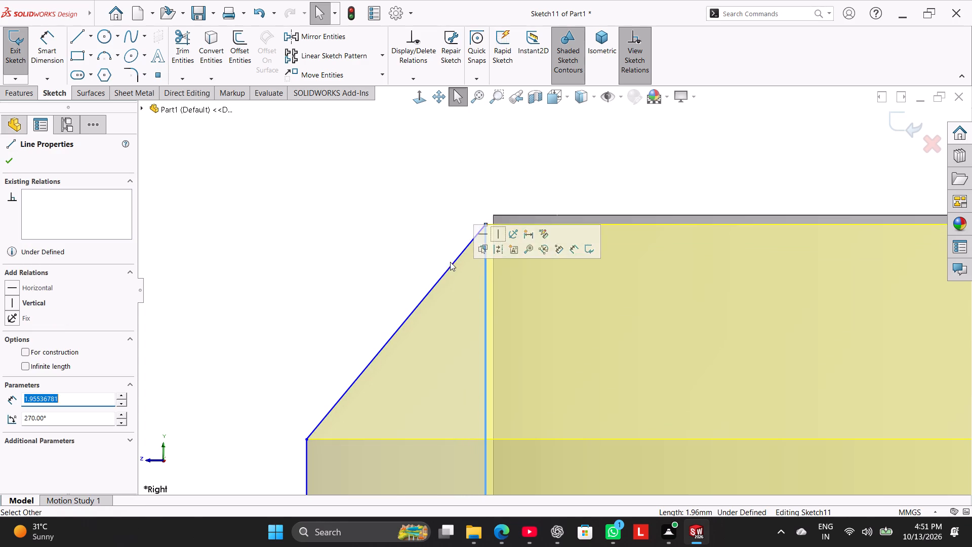
click(10, 63)
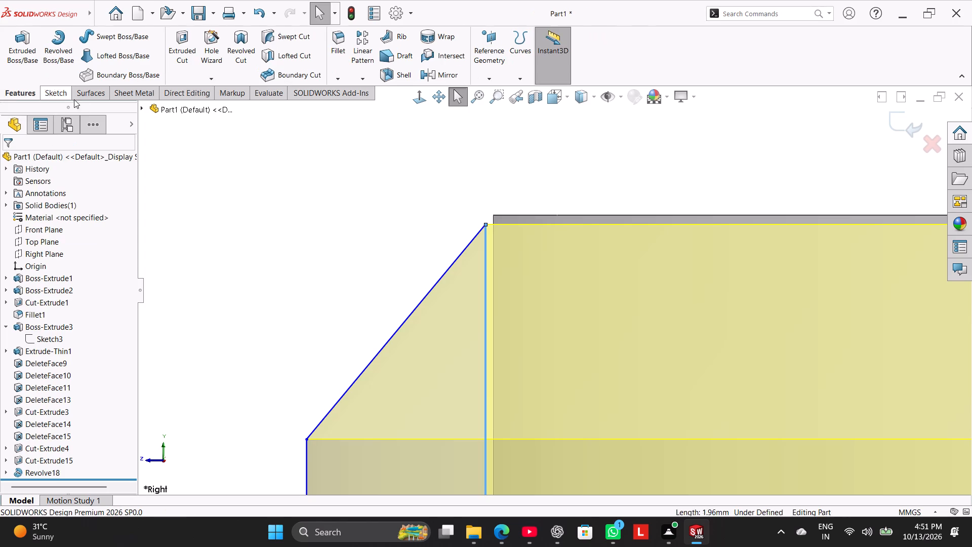
Reopen the revolve's sketch and raise the profile's top corner level with the boss's top edge.
scroll(526, 233, down, 2)
middle_drag(500, 177, 514, 193)
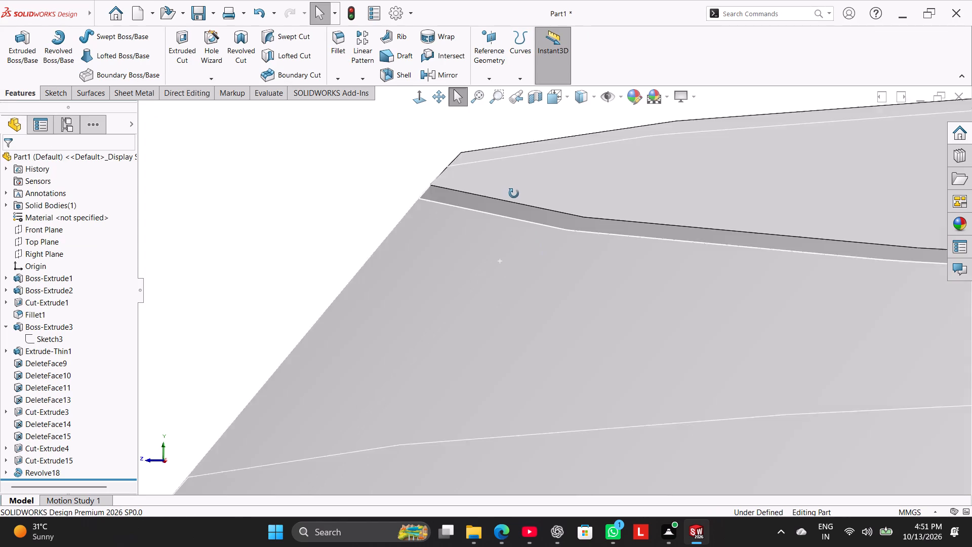
middle_drag(514, 193, 470, 182)
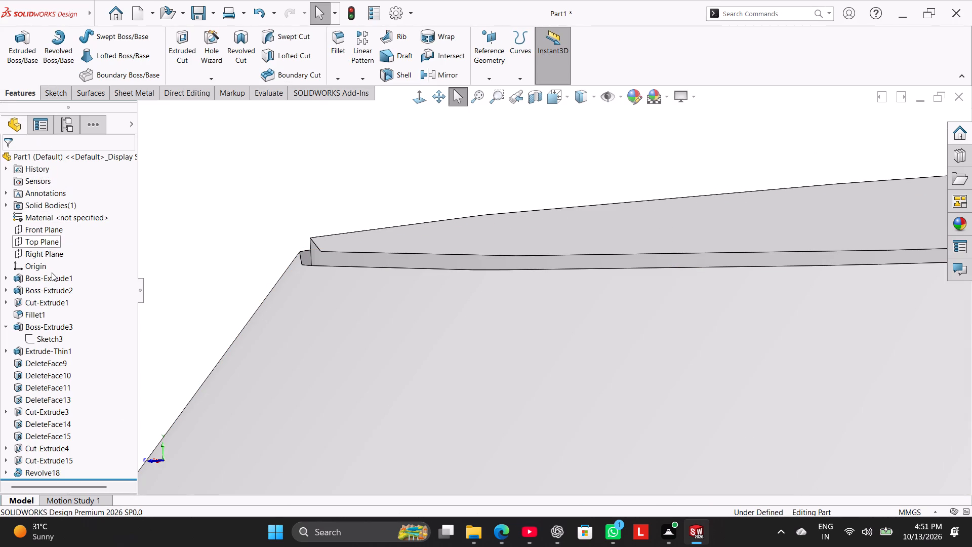
click(38, 470)
right_click(55, 472)
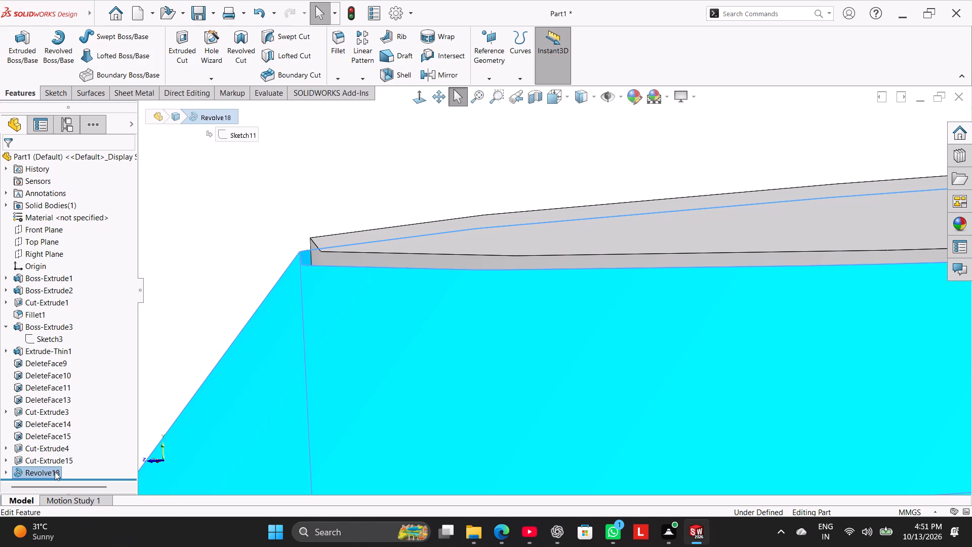
click(79, 298)
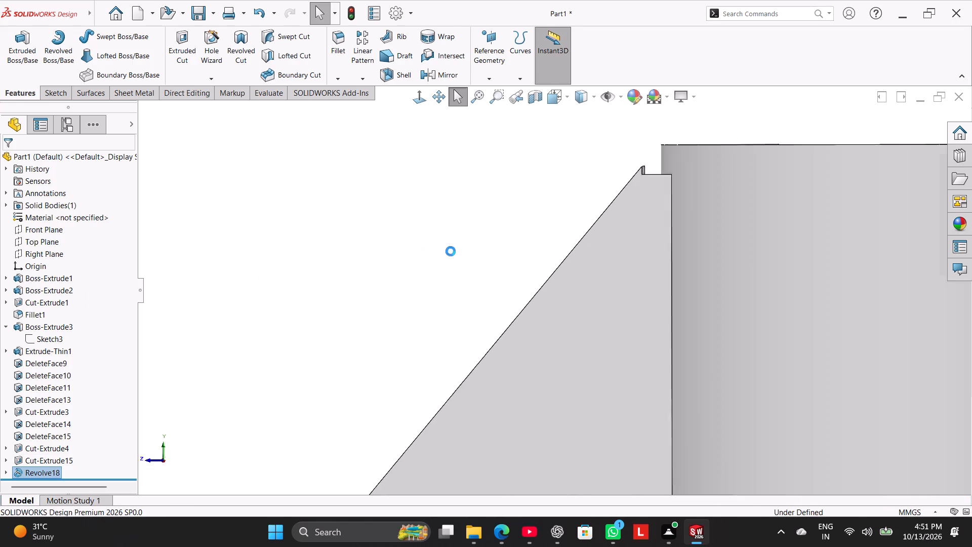
scroll(718, 127, down, 8)
scroll(617, 170, down, 7)
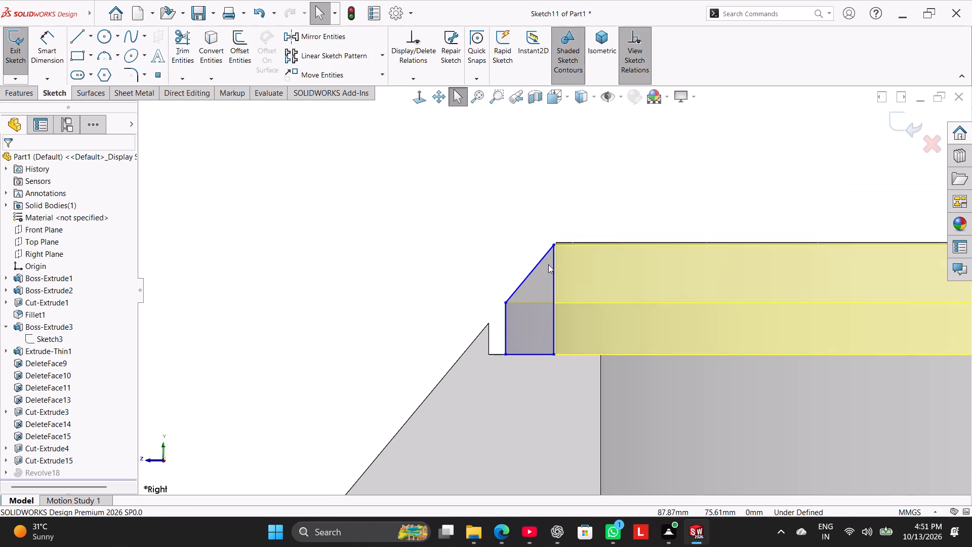
scroll(548, 264, down, 7)
drag(564, 203, 565, 202)
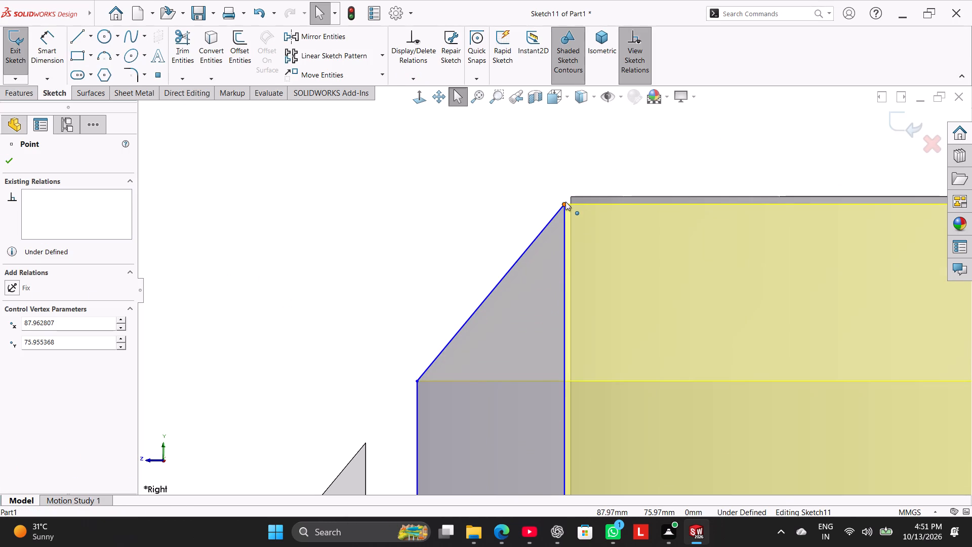
drag(565, 202, 564, 200)
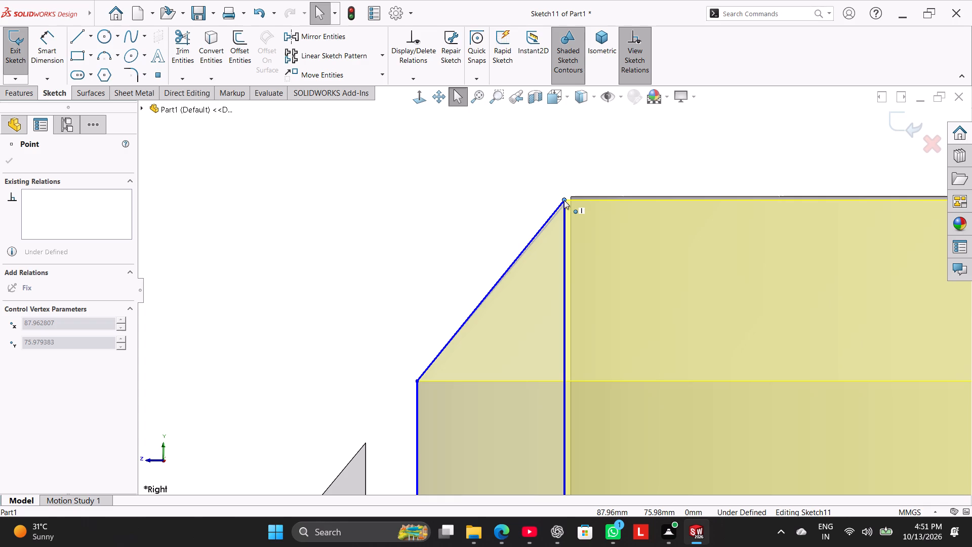
drag(564, 200, 564, 198)
click(477, 213)
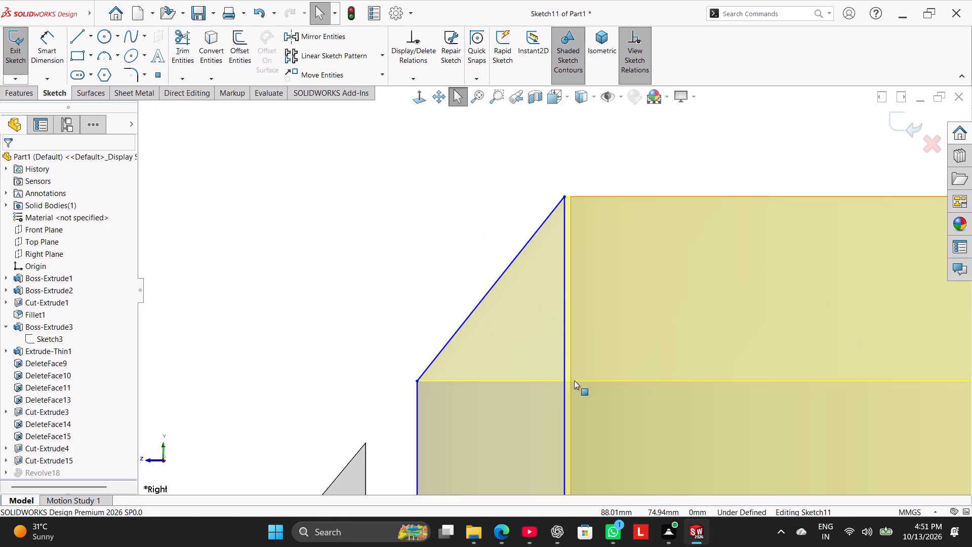
Move the profile's boss-side vertical line closer to the boss, place its top corner at about 87.97, 76, and rebuild the part.
drag(563, 377, 574, 376)
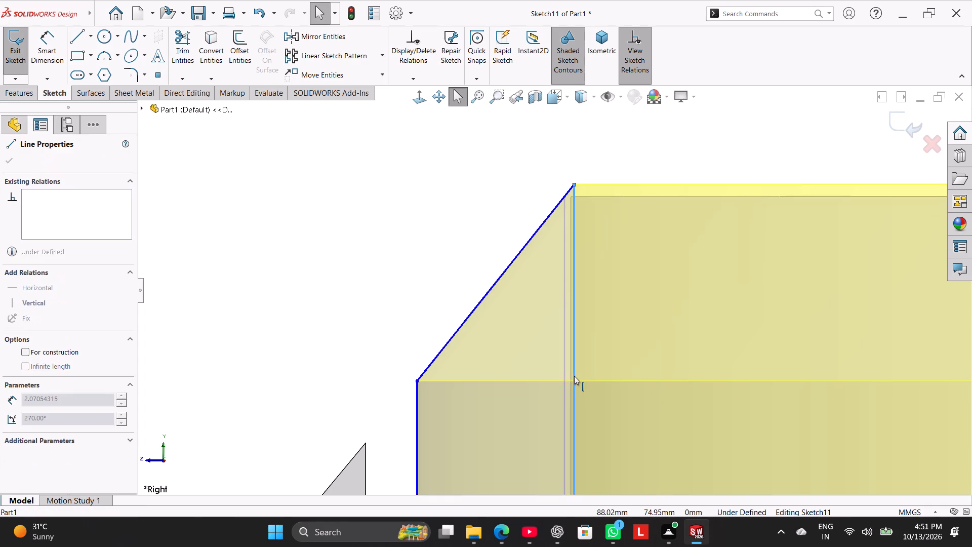
drag(574, 376, 566, 382)
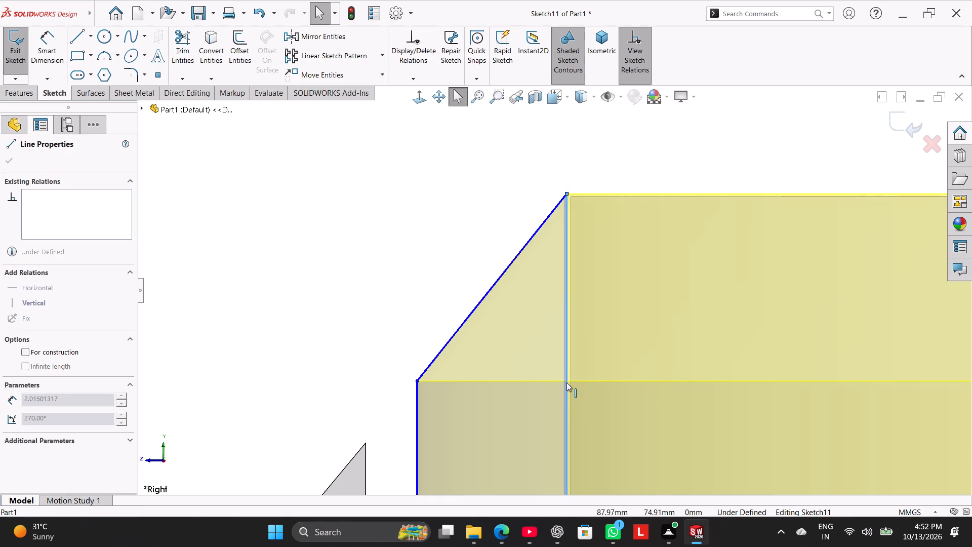
drag(566, 382, 567, 384)
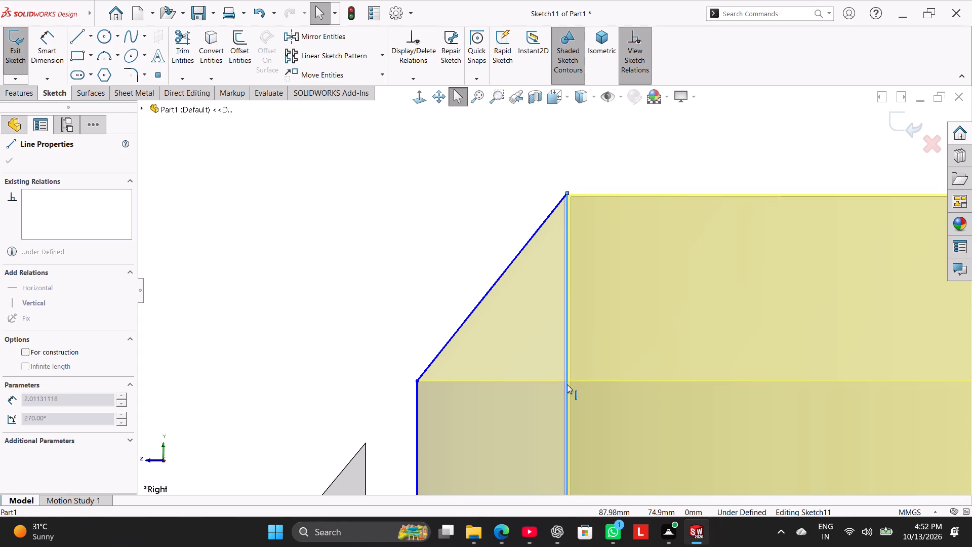
drag(567, 384, 565, 385)
click(508, 187)
scroll(588, 165, down, 3)
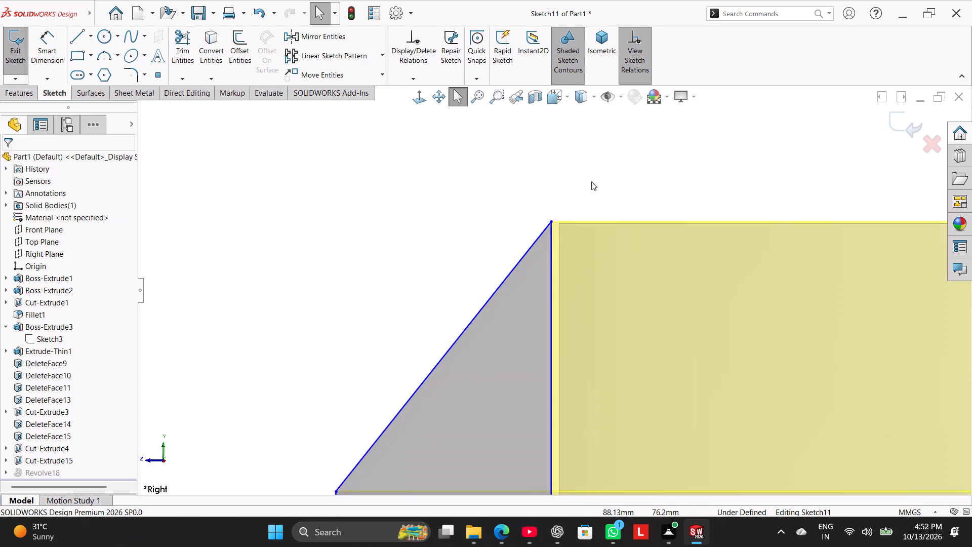
drag(539, 234, 540, 248)
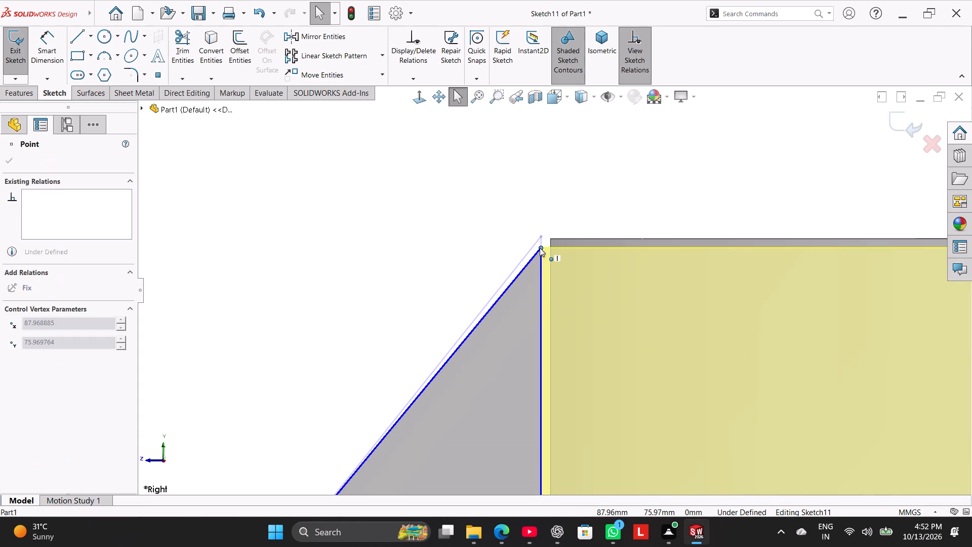
drag(540, 248, 543, 239)
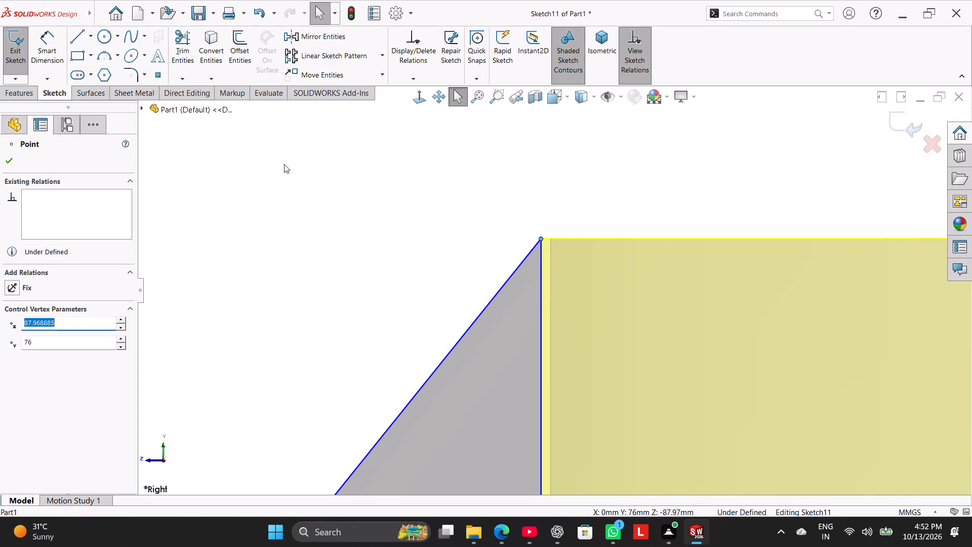
click(25, 58)
click(438, 205)
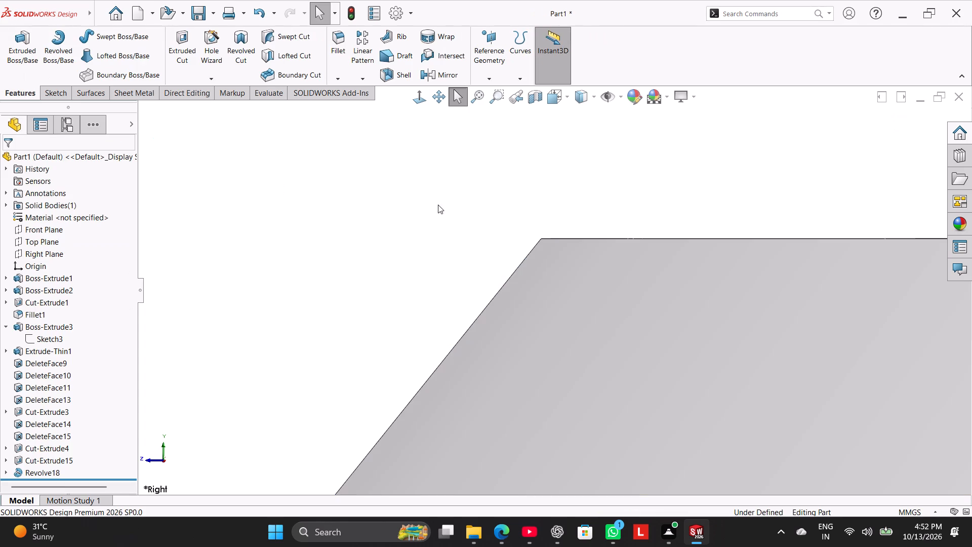
Examine how the rebuilt ring meets the boss and the rib's notched tip, including in a view normal to the rib's side.
middle_drag(488, 221, 485, 260)
scroll(498, 250, up, 7)
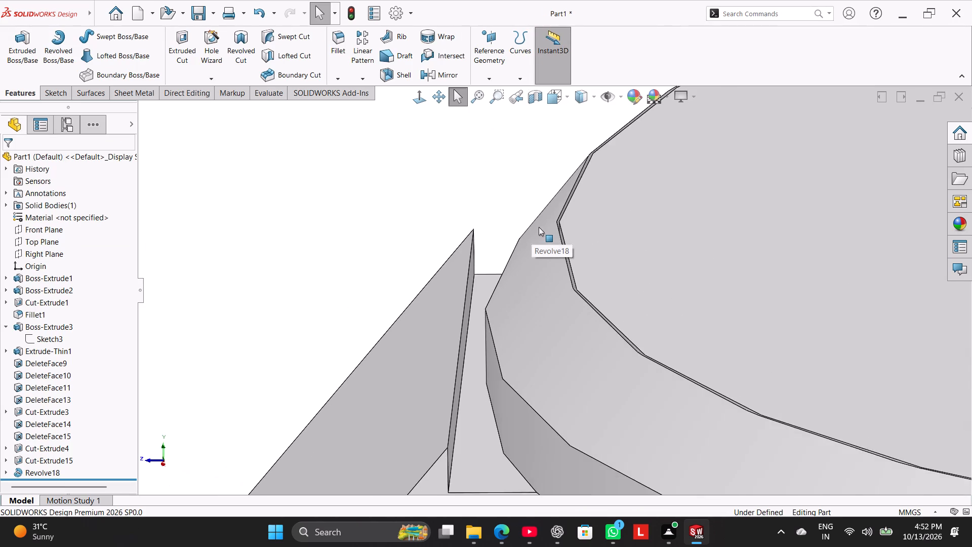
scroll(539, 227, up, 1)
middle_drag(515, 176, 537, 190)
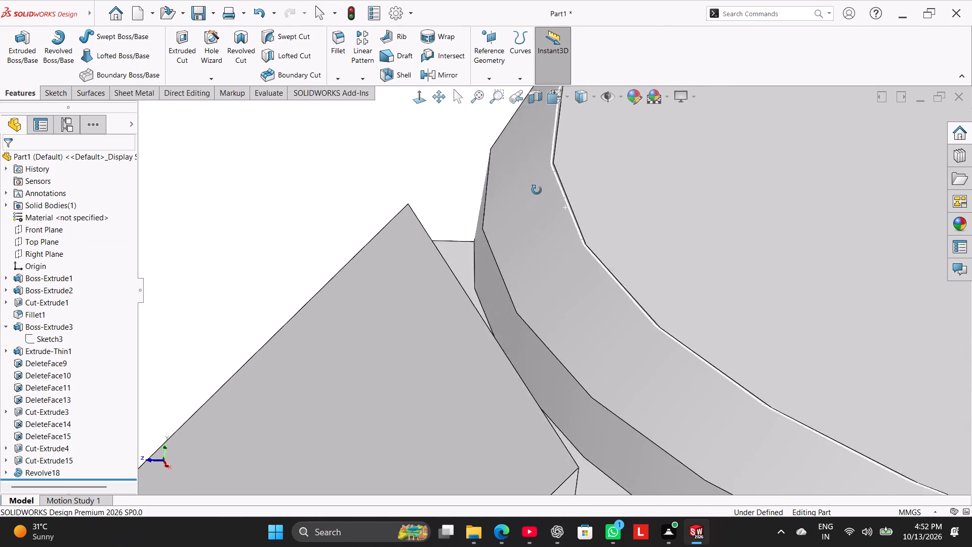
middle_drag(537, 190, 523, 146)
middle_drag(530, 207, 518, 187)
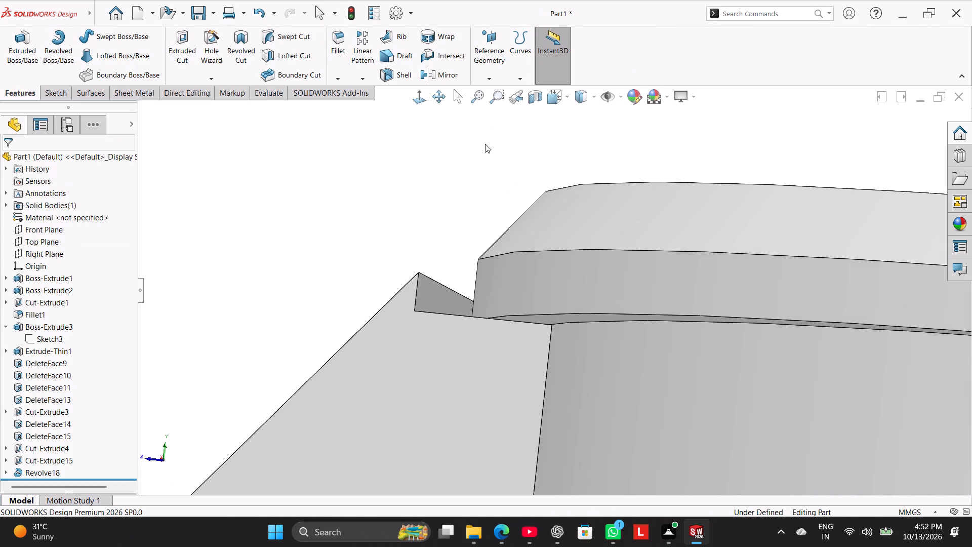
click(422, 102)
click(485, 212)
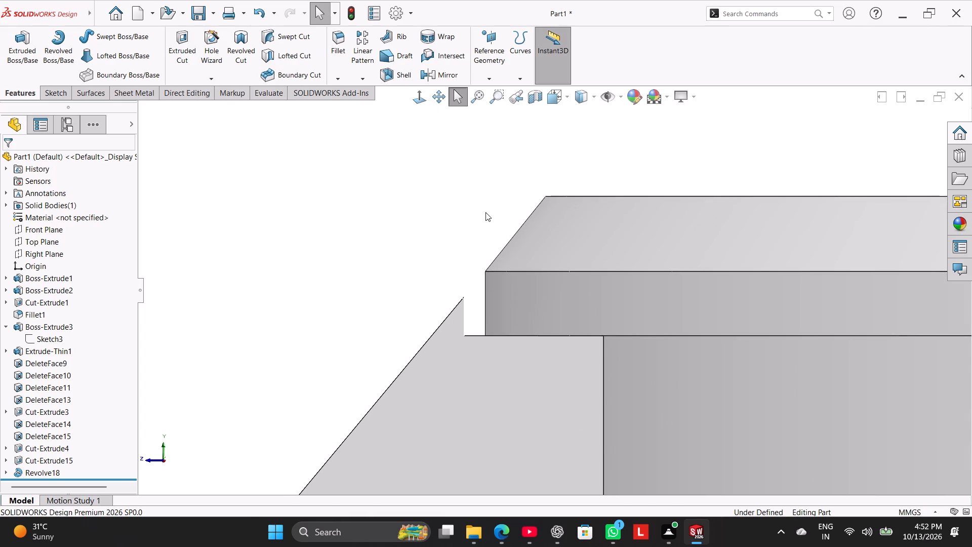
middle_drag(458, 220, 460, 254)
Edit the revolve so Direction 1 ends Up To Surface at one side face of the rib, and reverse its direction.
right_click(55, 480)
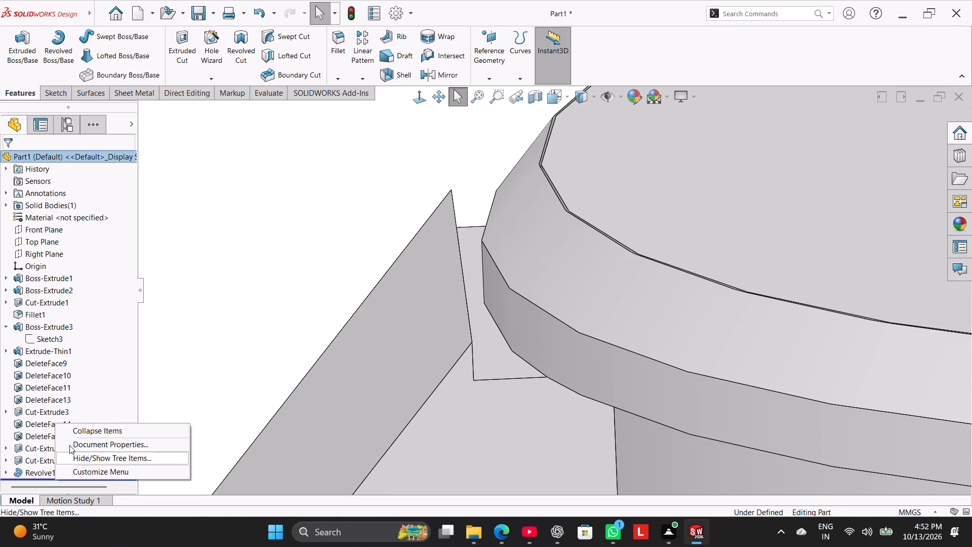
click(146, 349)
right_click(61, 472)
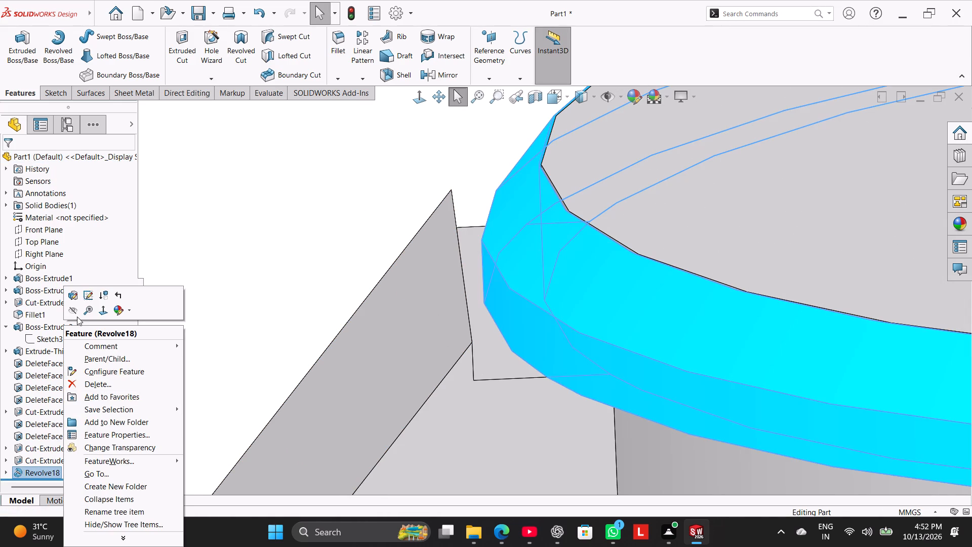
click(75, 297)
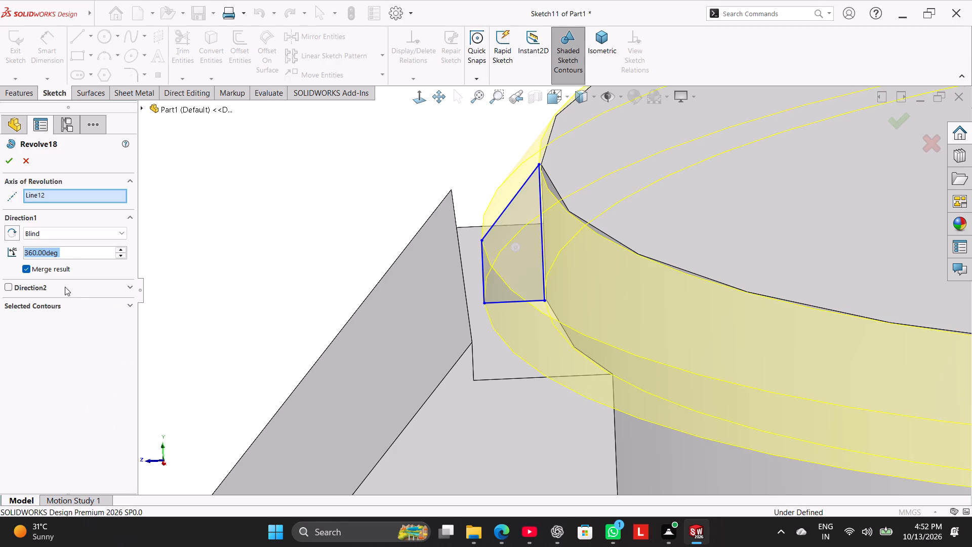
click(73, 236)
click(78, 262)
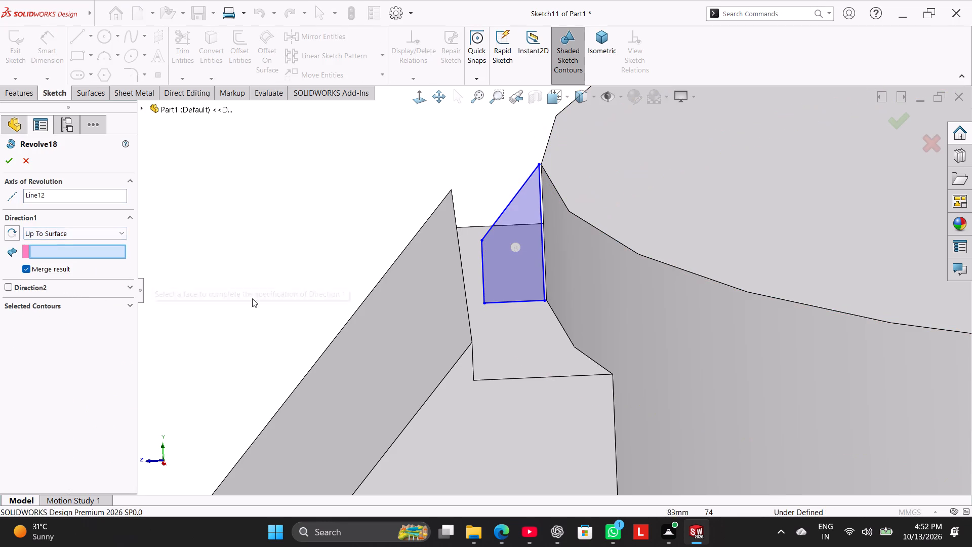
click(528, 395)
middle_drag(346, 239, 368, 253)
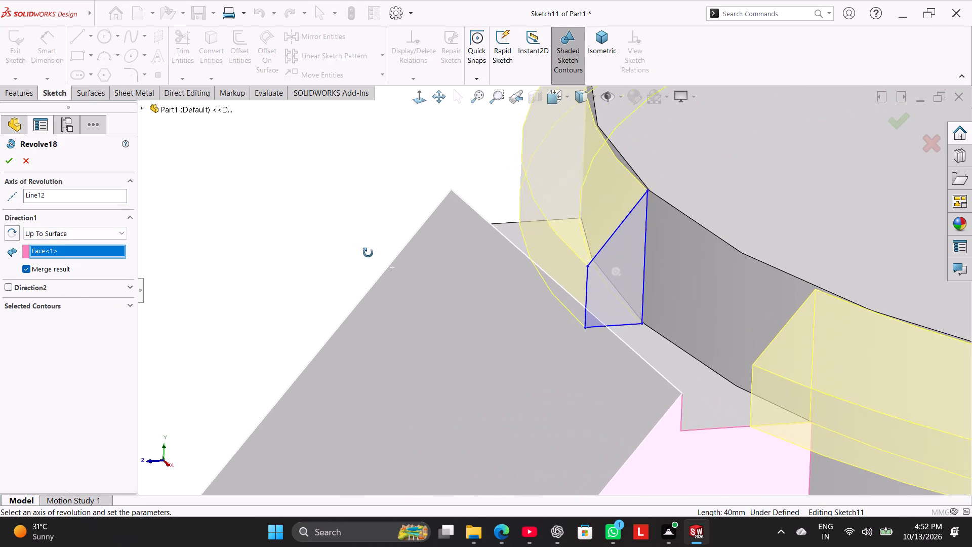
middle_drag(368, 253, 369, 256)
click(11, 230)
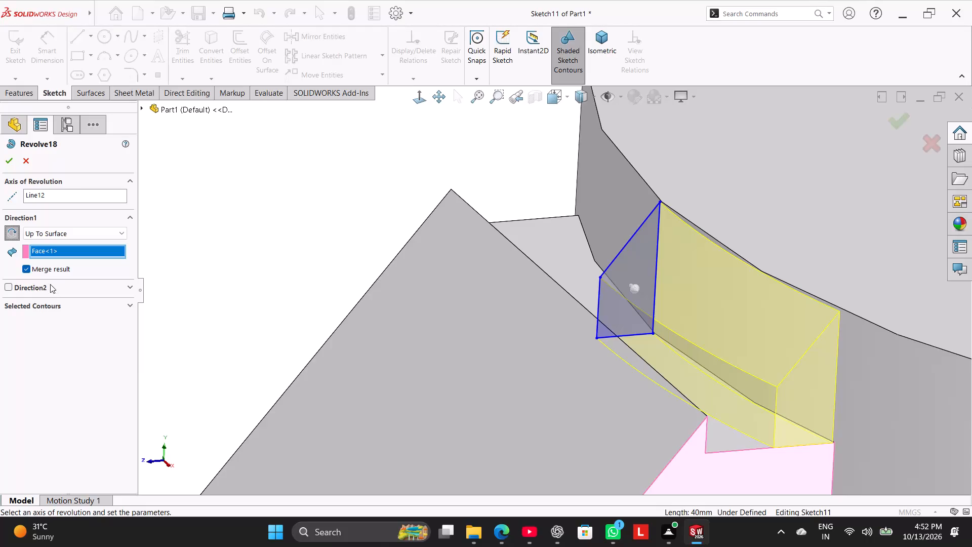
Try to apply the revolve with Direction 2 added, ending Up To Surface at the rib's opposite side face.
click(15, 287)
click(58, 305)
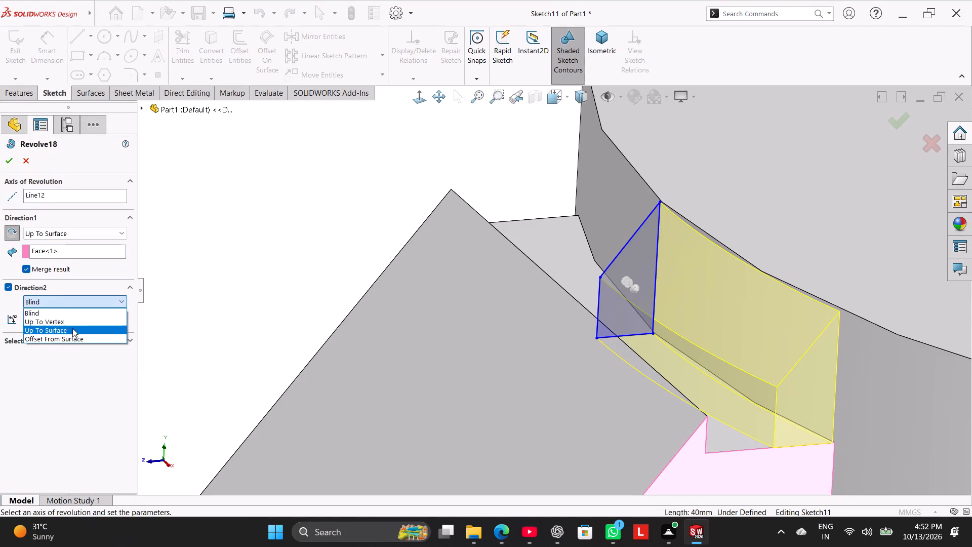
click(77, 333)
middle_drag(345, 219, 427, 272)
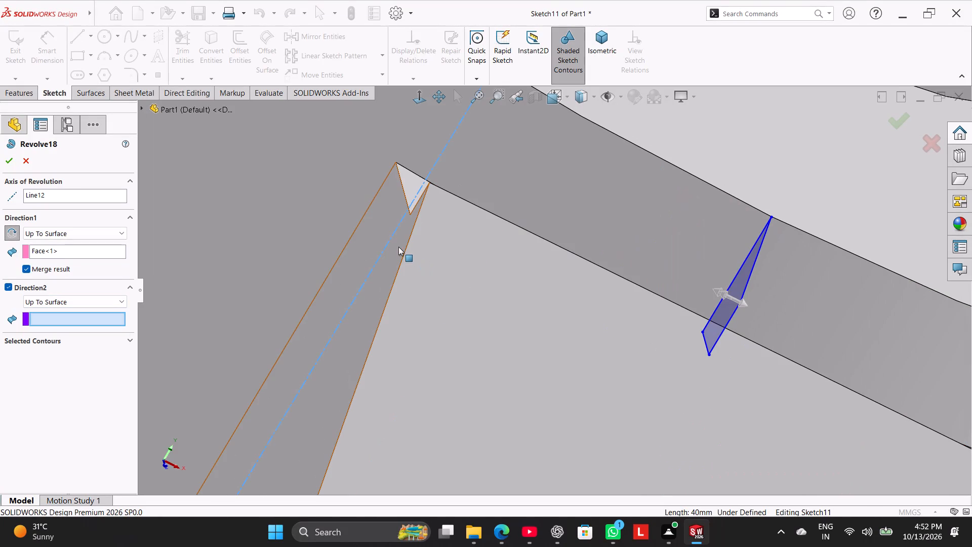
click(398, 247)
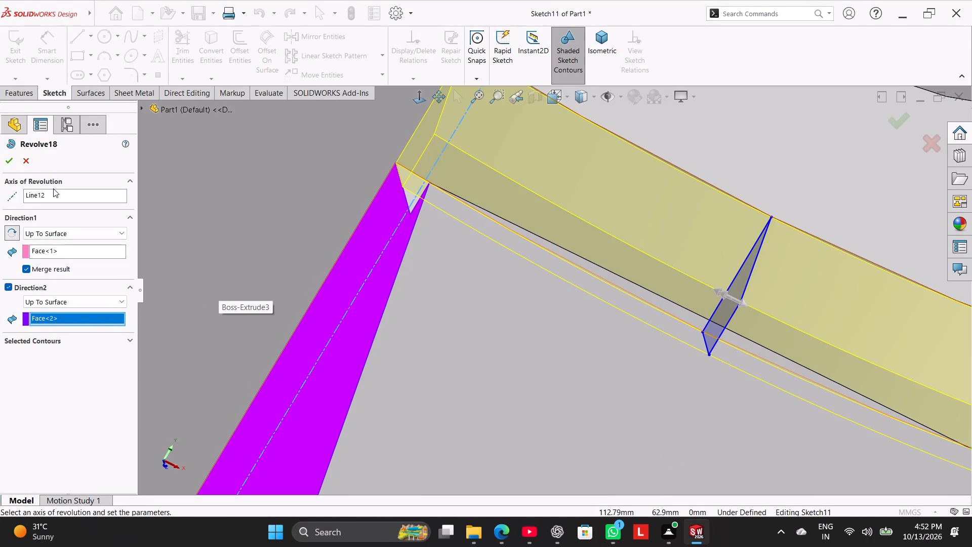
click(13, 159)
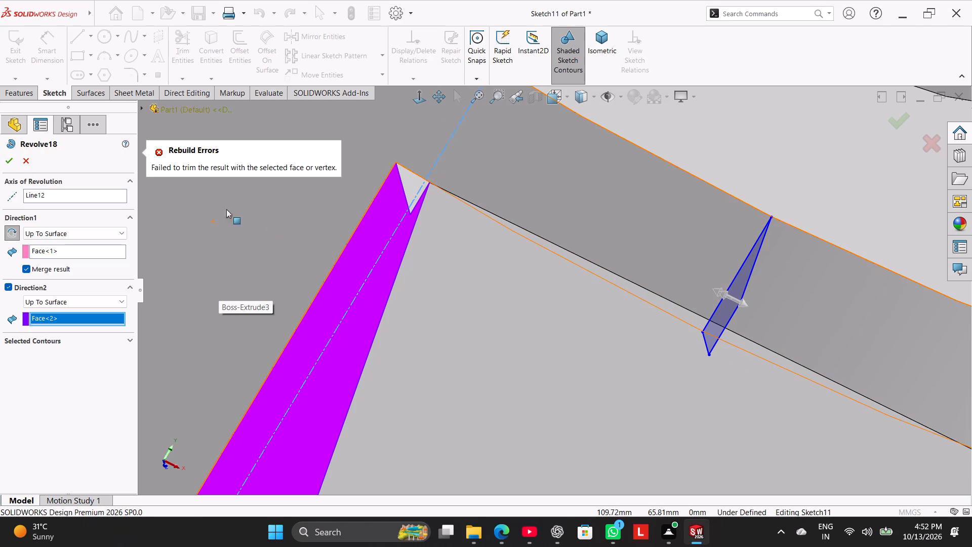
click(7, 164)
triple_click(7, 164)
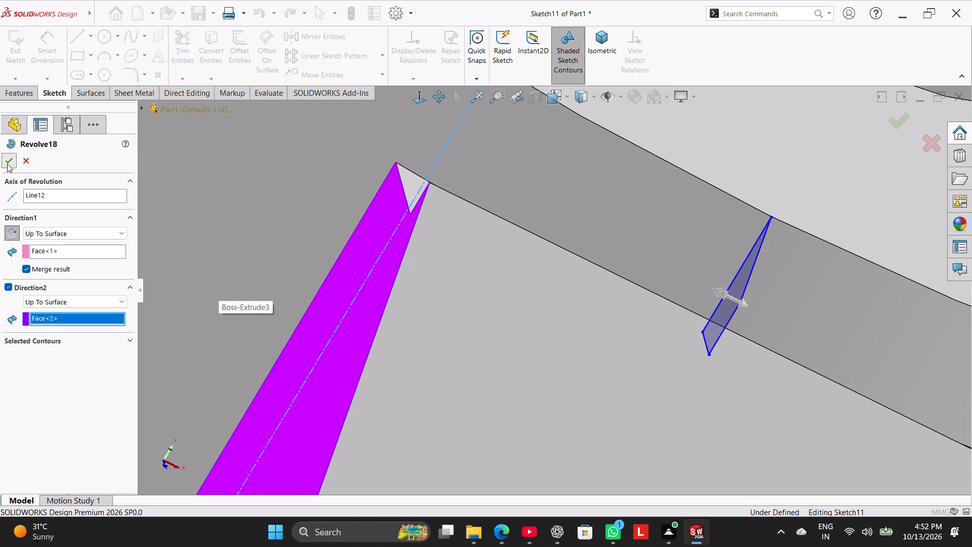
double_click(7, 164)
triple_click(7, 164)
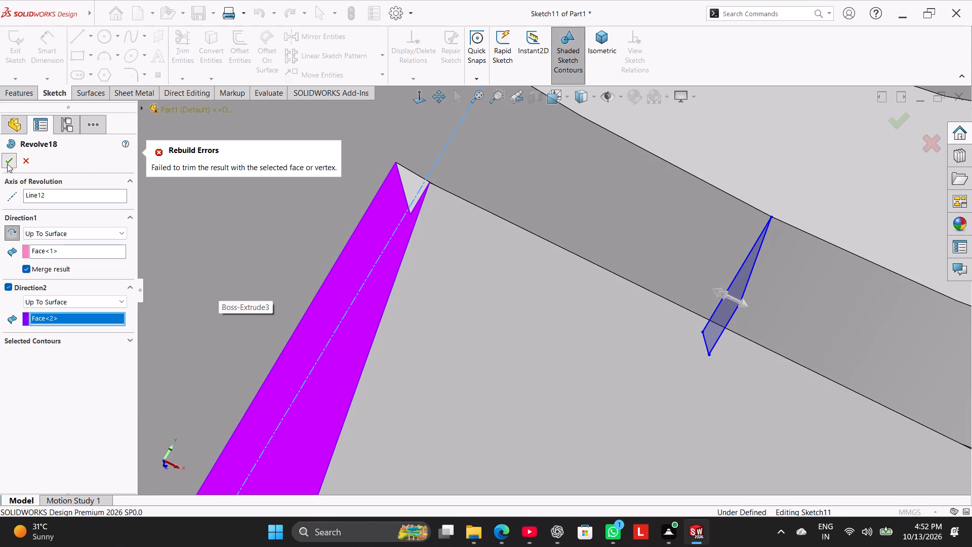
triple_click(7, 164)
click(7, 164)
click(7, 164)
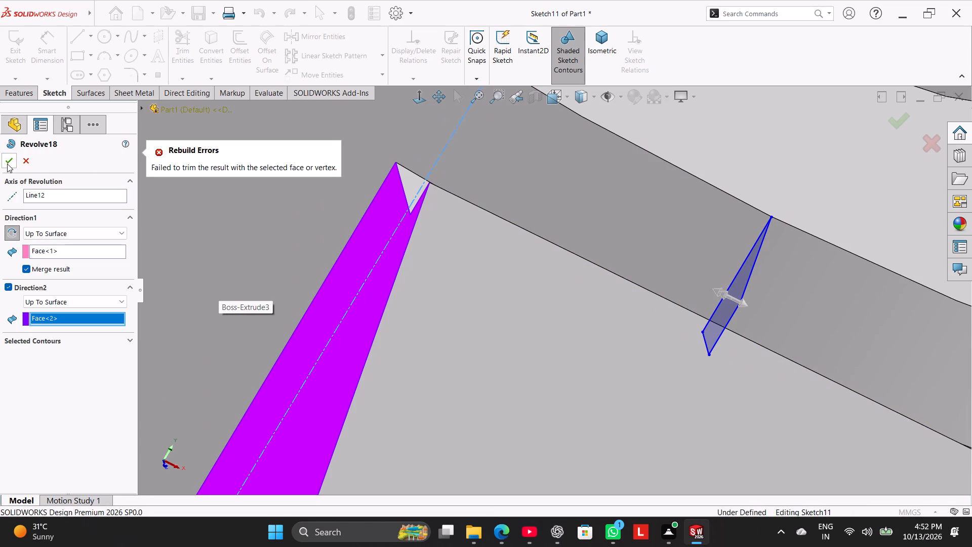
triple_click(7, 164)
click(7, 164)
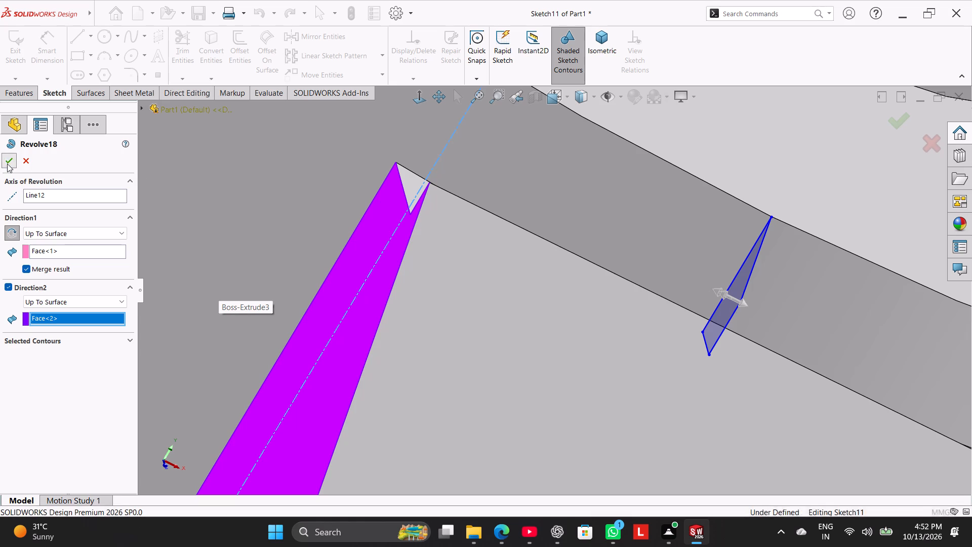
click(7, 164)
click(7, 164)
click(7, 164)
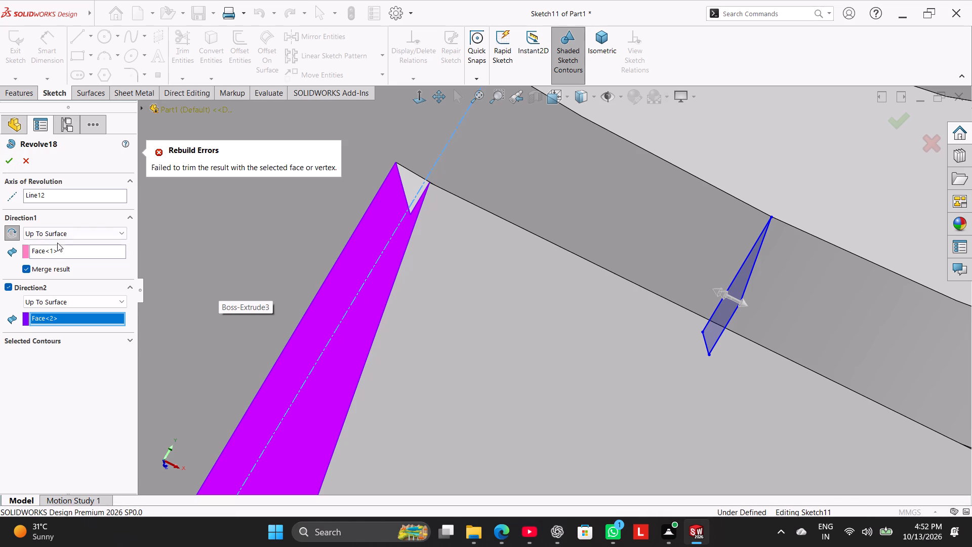
Remove Direction 2 from the revolve, set Direction 1 to Mid Plane with a 50-degree angle, and apply it.
click(11, 287)
click(71, 229)
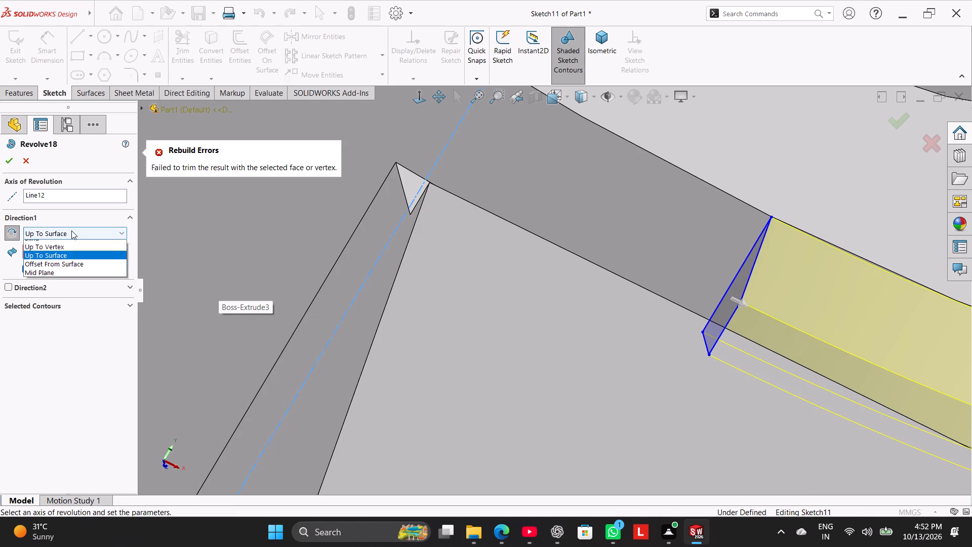
click(82, 281)
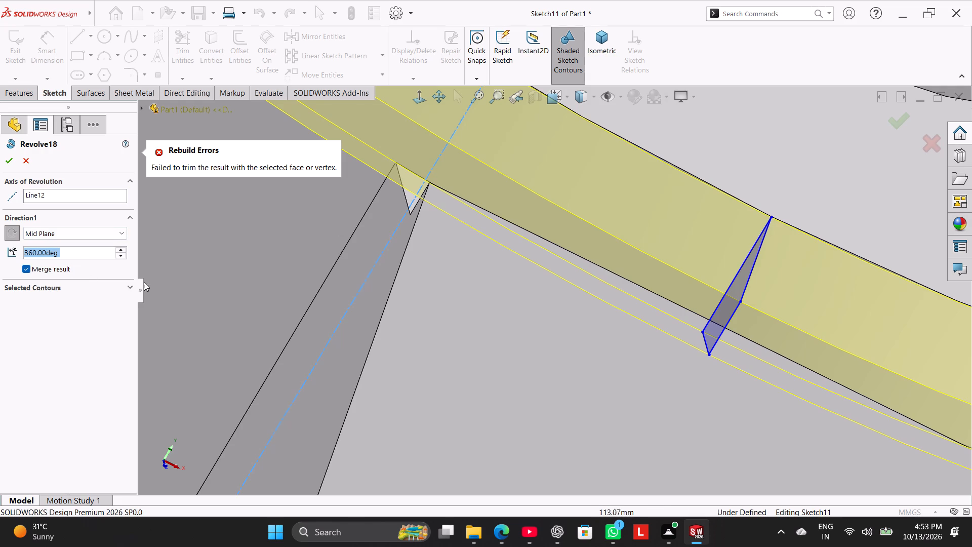
text(50)
key(Return)
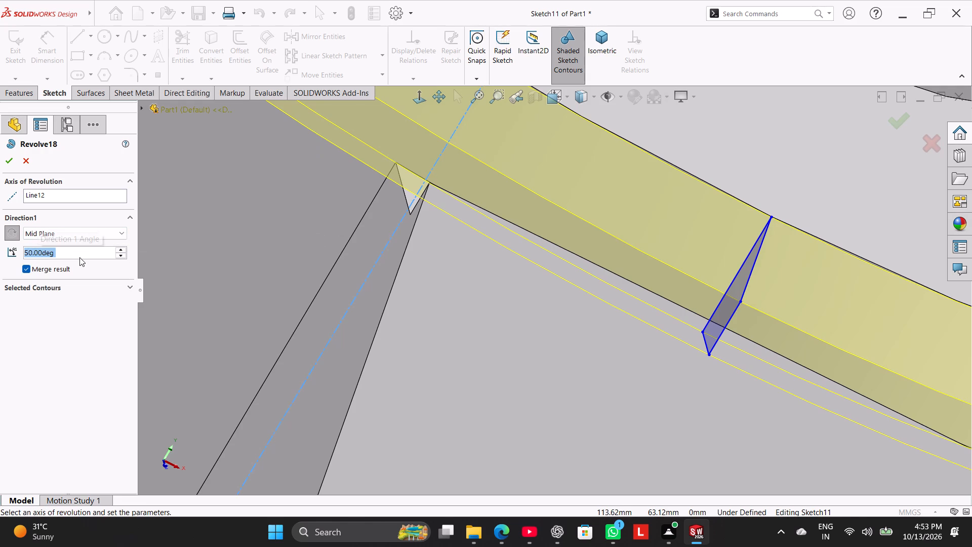
click(65, 334)
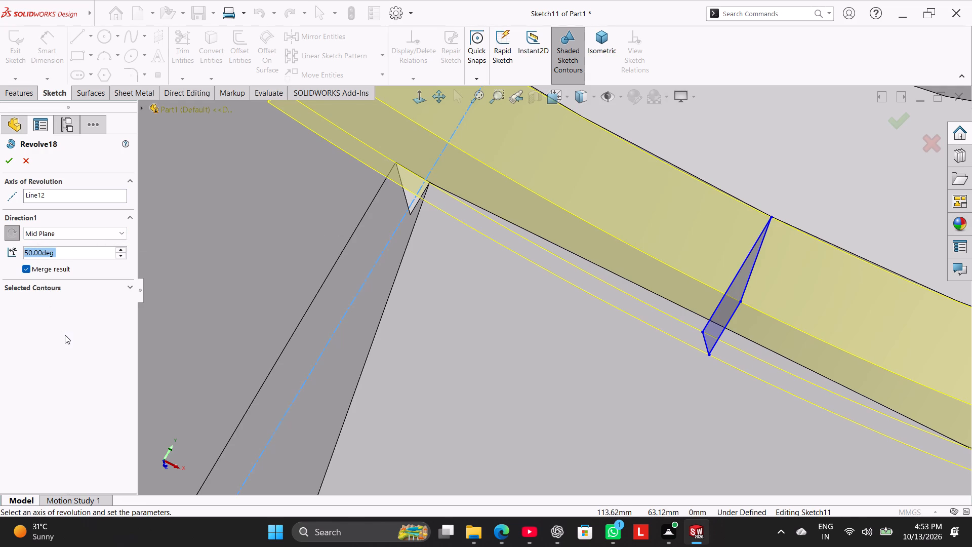
scroll(551, 224, up, 5)
click(8, 161)
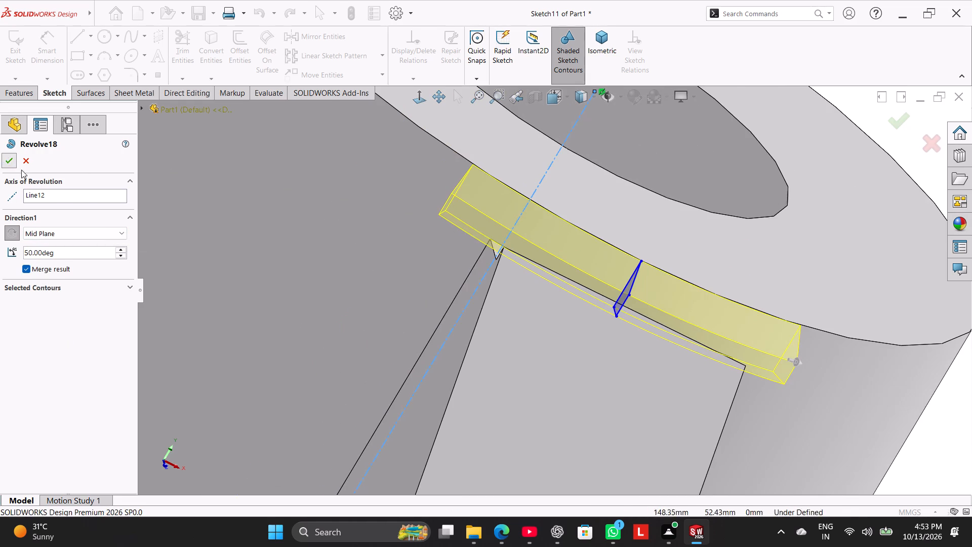
click(427, 188)
scroll(445, 222, up, 7)
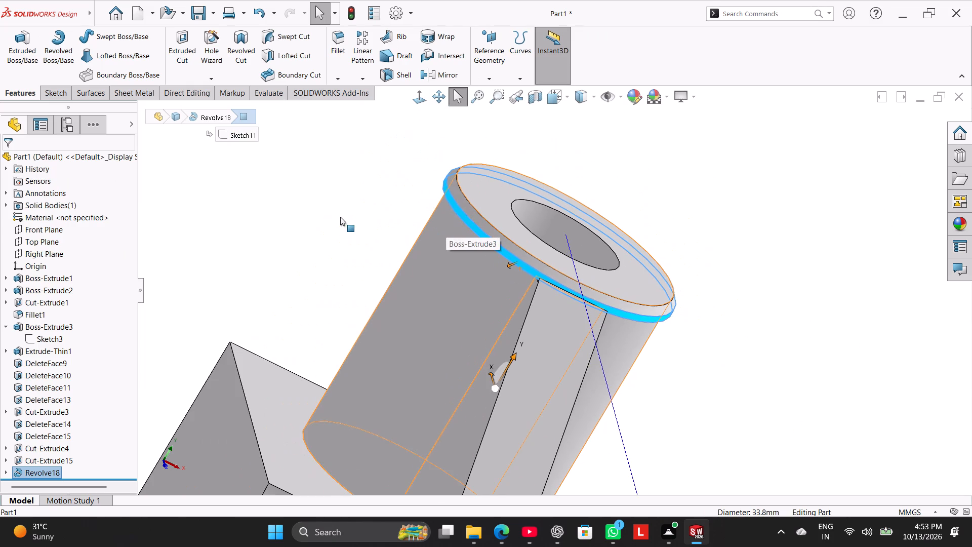
click(340, 216)
Edit the ring revolve at the rib's tip, set its mid-plane angle to 50 degrees, and apply it.
middle_drag(595, 228, 513, 174)
scroll(476, 245, down, 3)
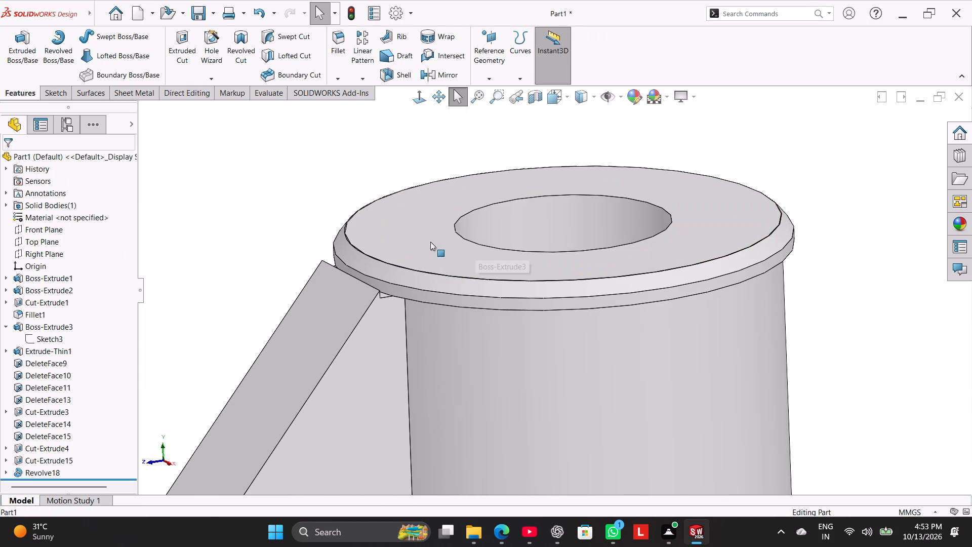
right_click(56, 471)
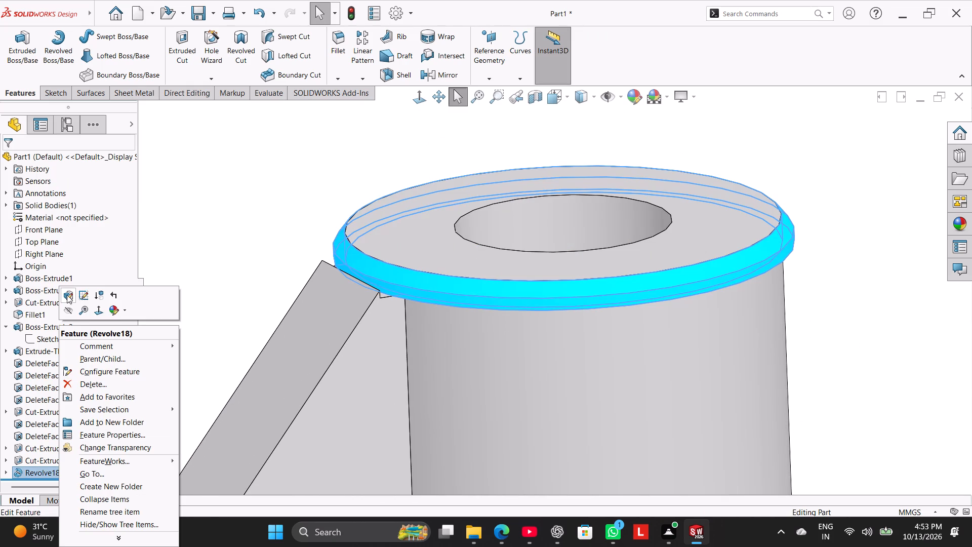
click(67, 295)
click(78, 251)
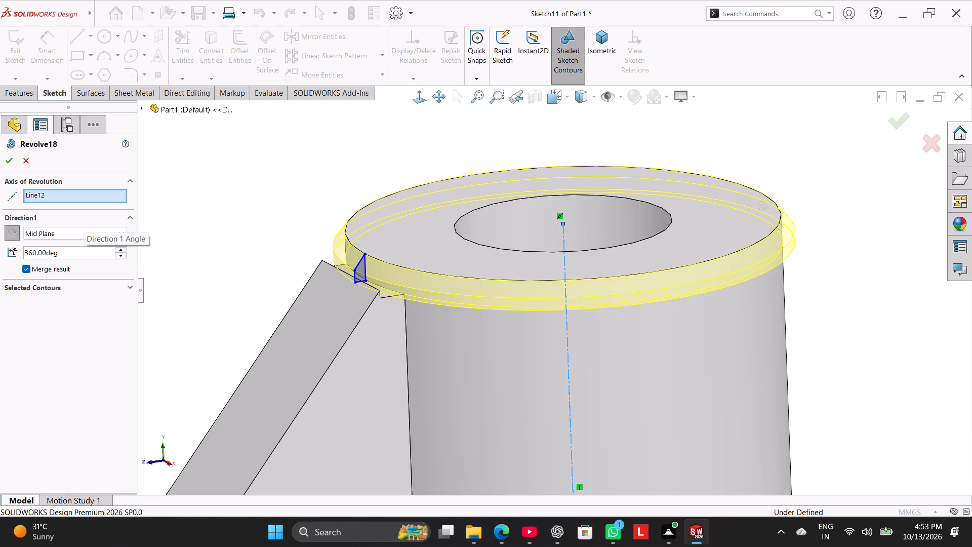
text(50)
key(Return)
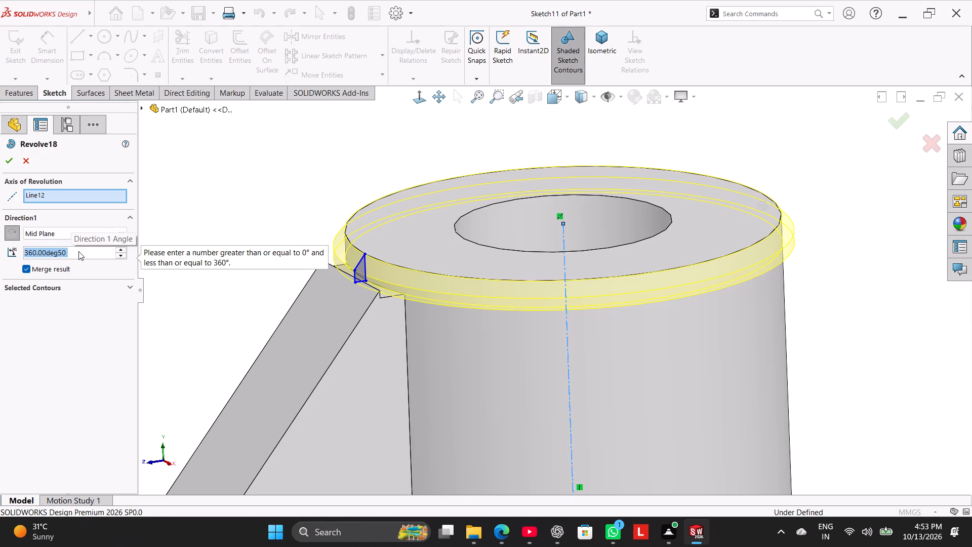
text(50)
key(Return)
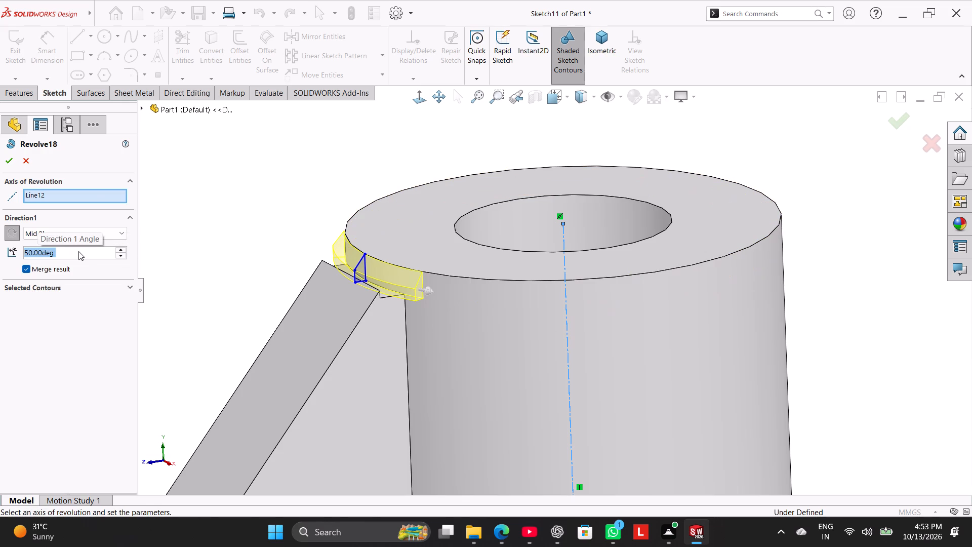
click(11, 154)
click(230, 194)
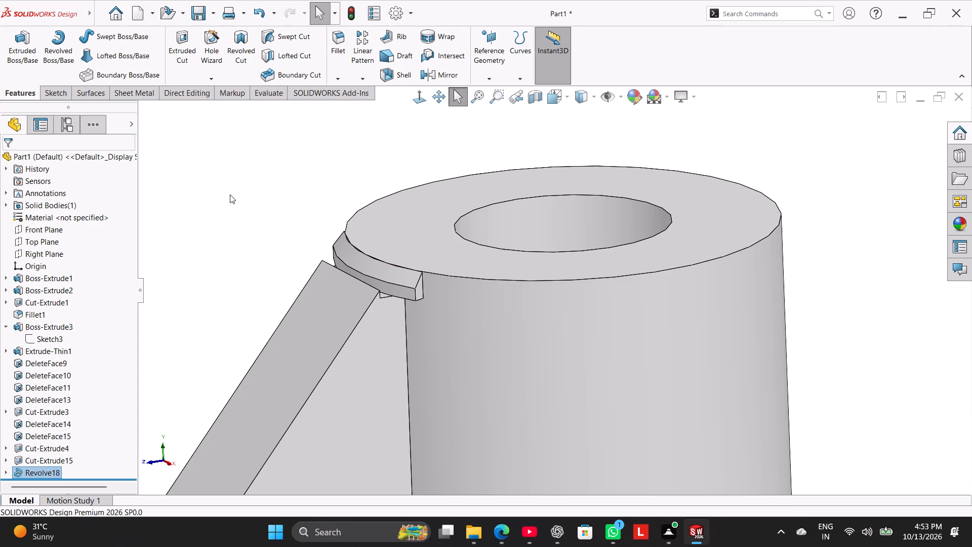
Examine how the partial revolve meets the boss and the rib's notched tip, including in a view normal to the rib's side.
scroll(442, 213, down, 4)
scroll(399, 274, down, 1)
middle_drag(250, 207, 255, 194)
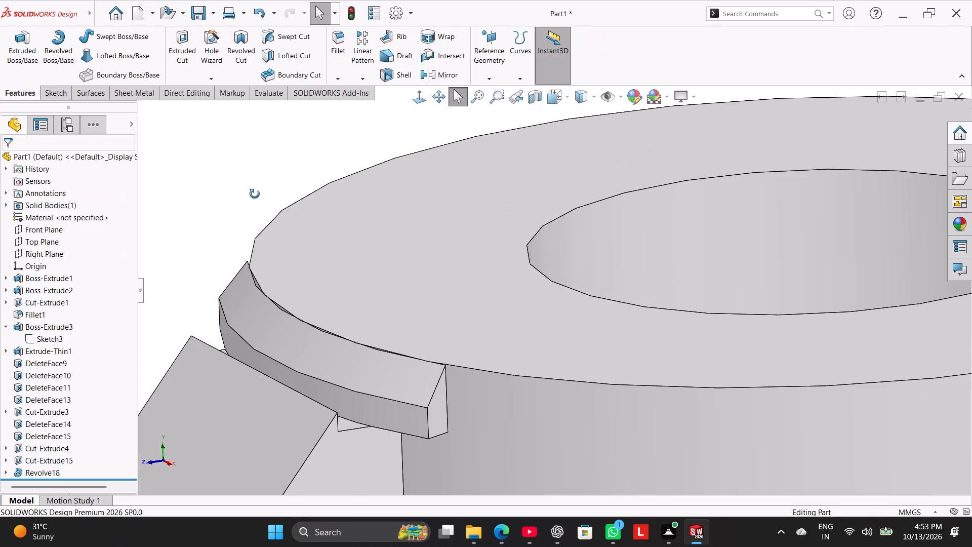
middle_drag(255, 194, 227, 184)
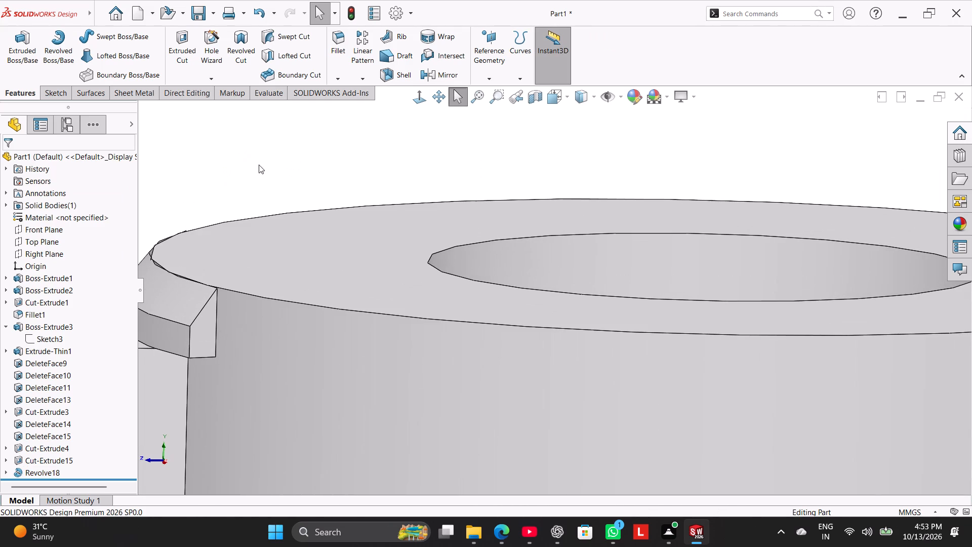
click(416, 99)
click(297, 148)
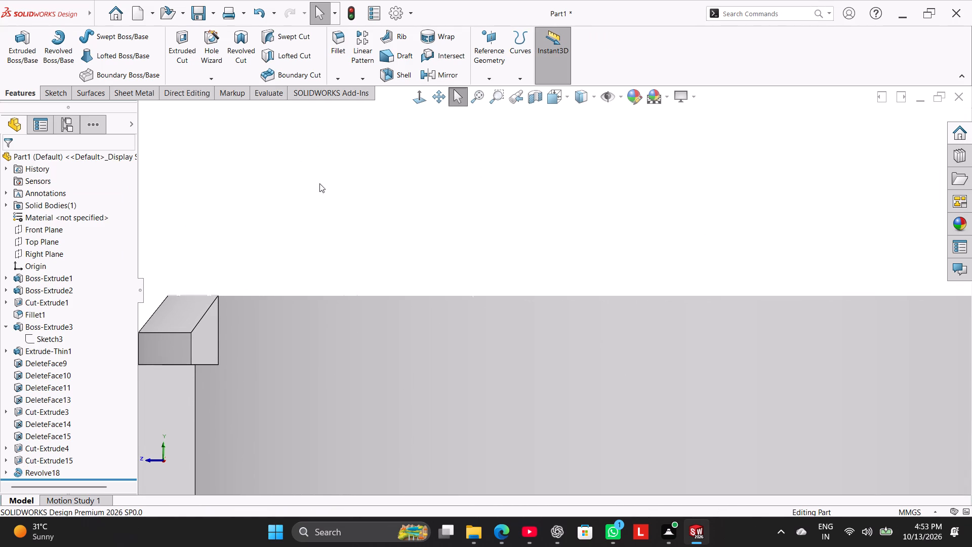
scroll(319, 183, up, 3)
middle_drag(328, 206, 330, 309)
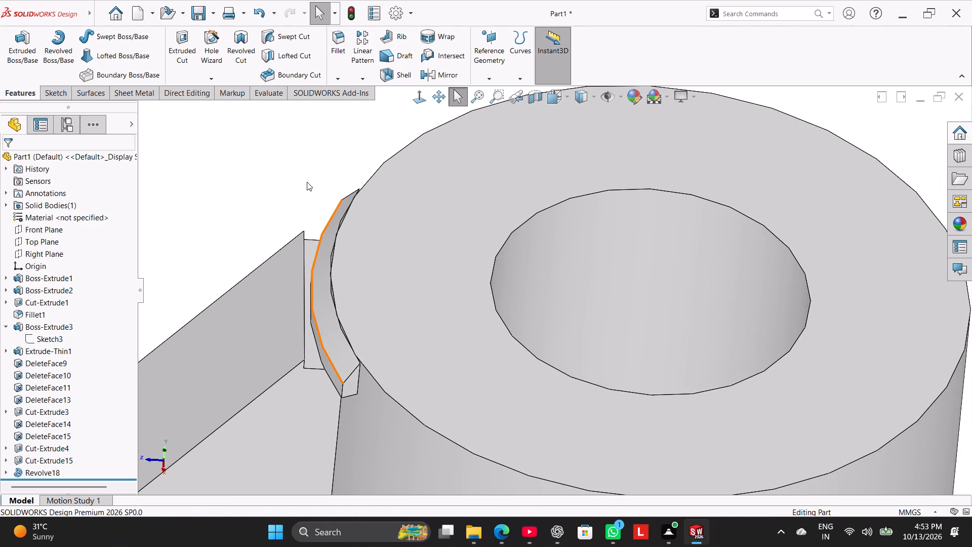
click(301, 175)
middle_drag(276, 216, 272, 198)
scroll(273, 207, up, 1)
middle_drag(272, 198, 264, 167)
click(426, 100)
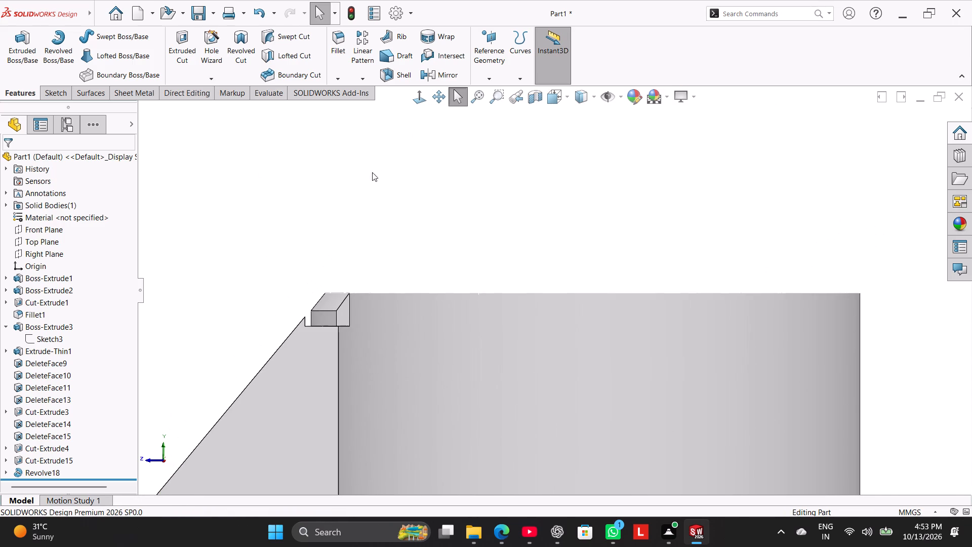
On the Right Plane, sketch a sloped line about 1.85 mm long from the rib's notched tip to the revolve's upper edge at the boss.
click(59, 95)
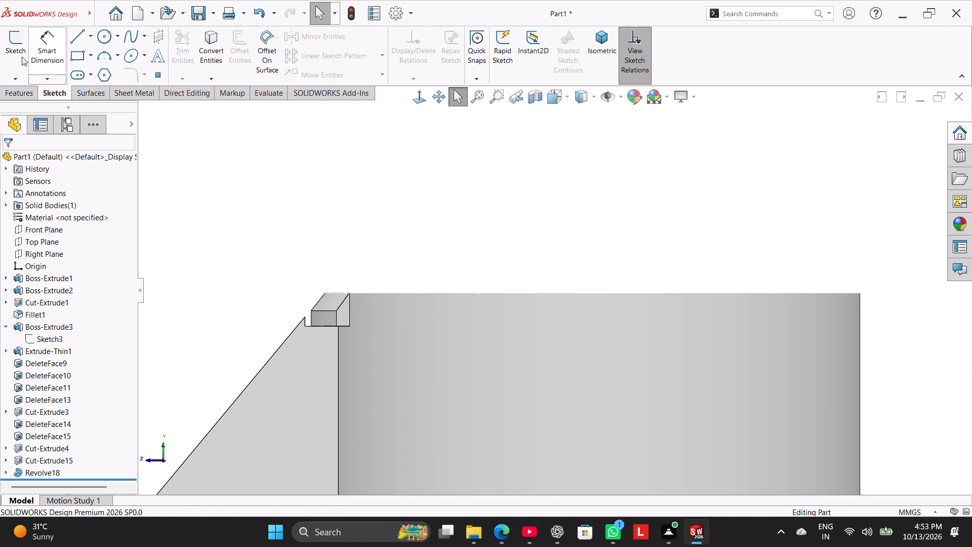
click(26, 96)
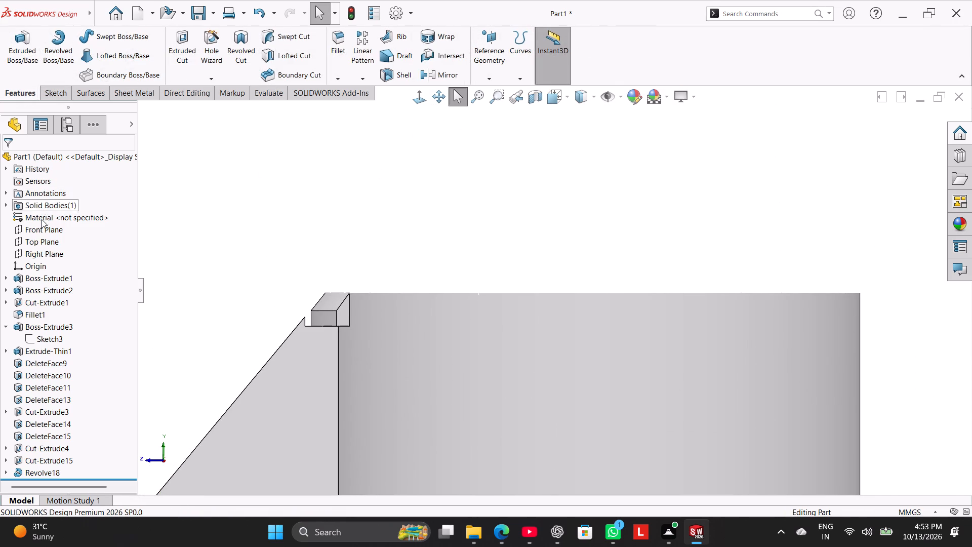
click(52, 255)
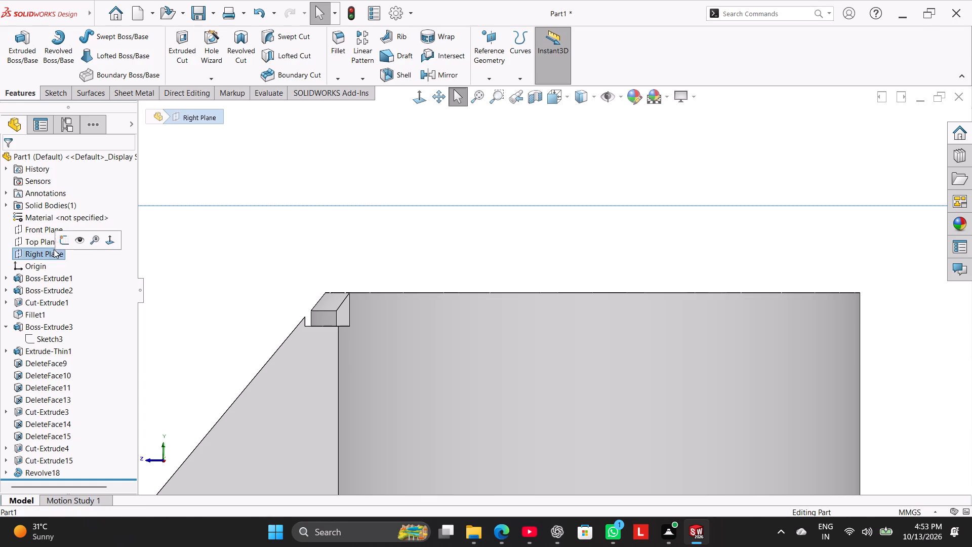
click(63, 240)
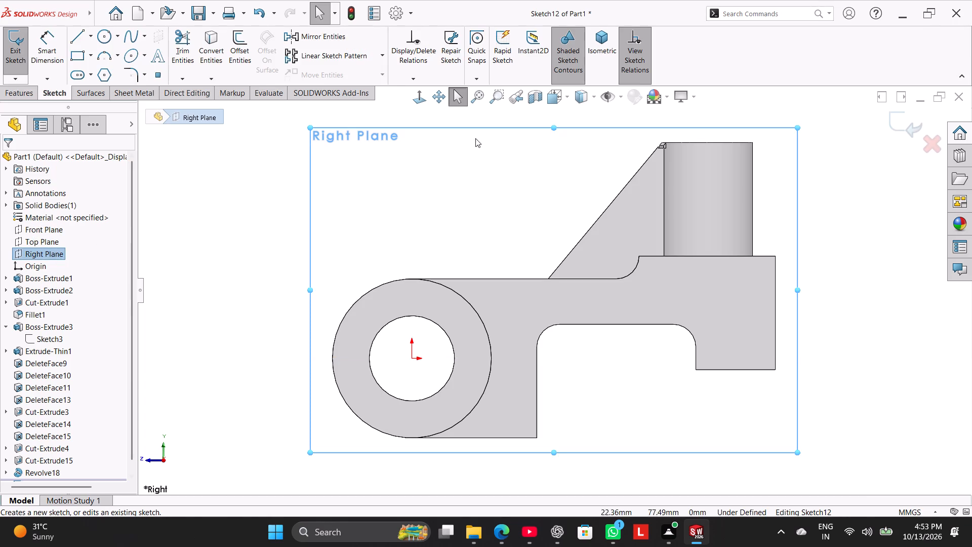
click(507, 144)
scroll(672, 142, down, 7)
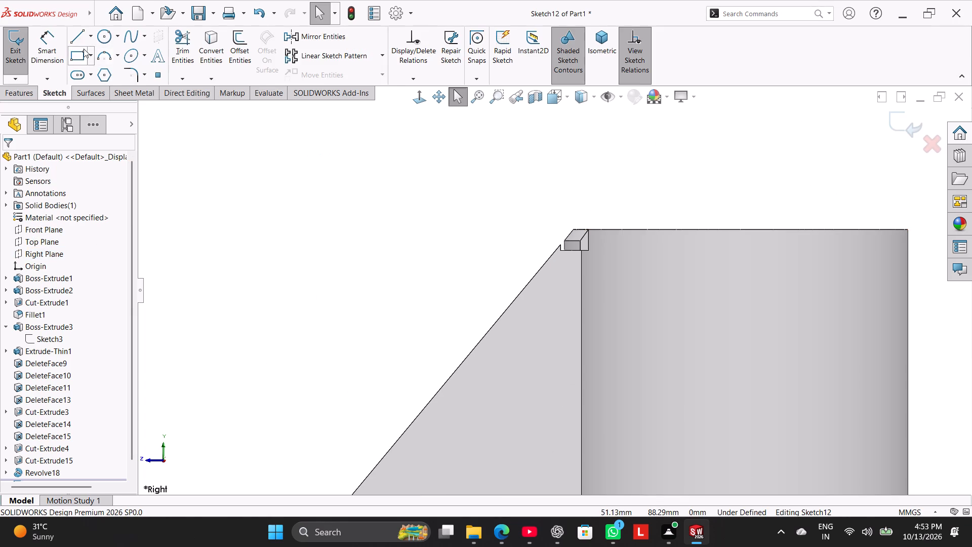
click(80, 39)
scroll(516, 159, down, 4)
scroll(618, 279, down, 2)
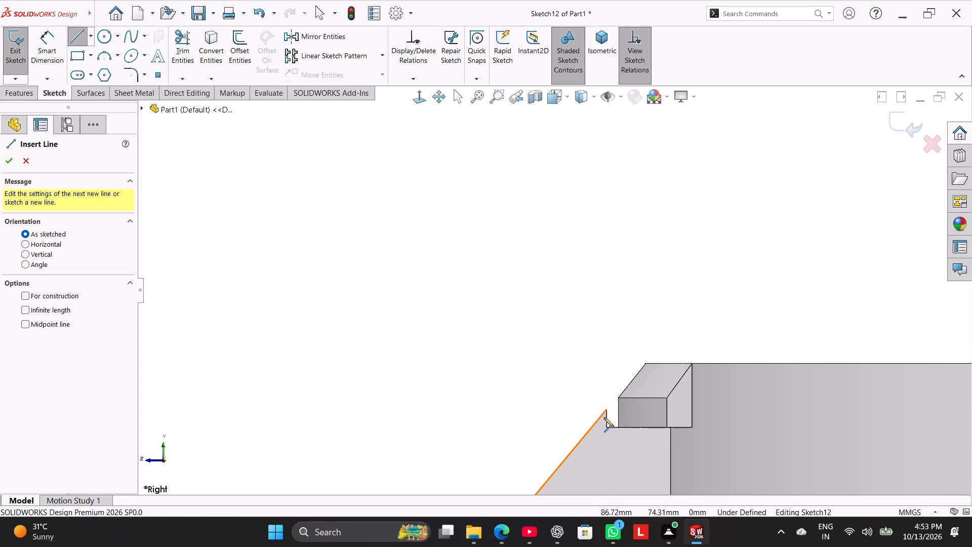
scroll(615, 408, up, 1)
scroll(614, 408, down, 3)
scroll(598, 346, down, 3)
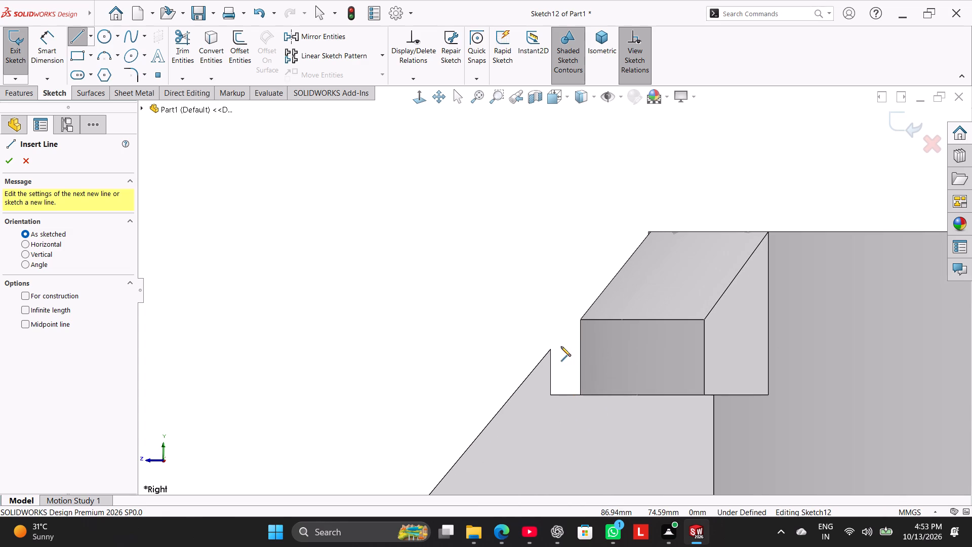
drag(550, 349, 561, 340)
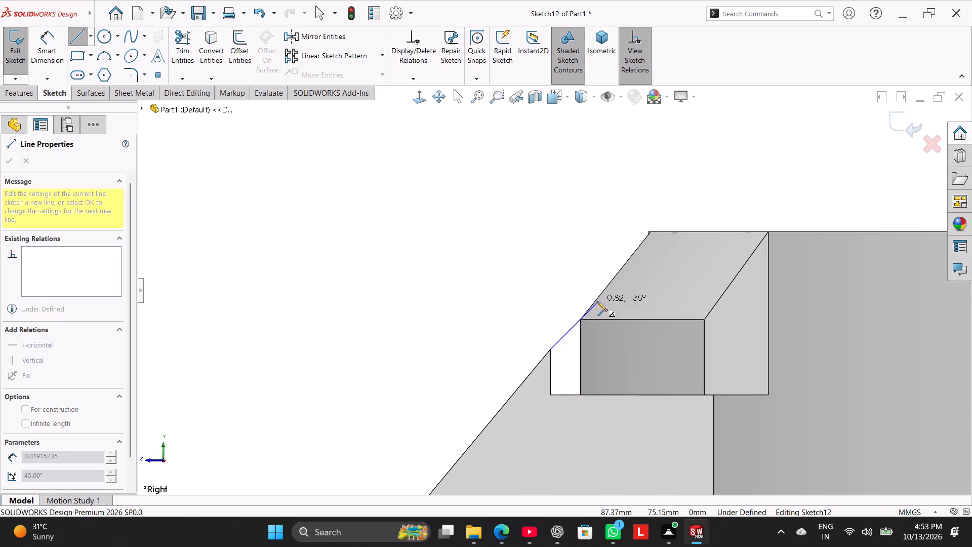
middle_click(657, 214)
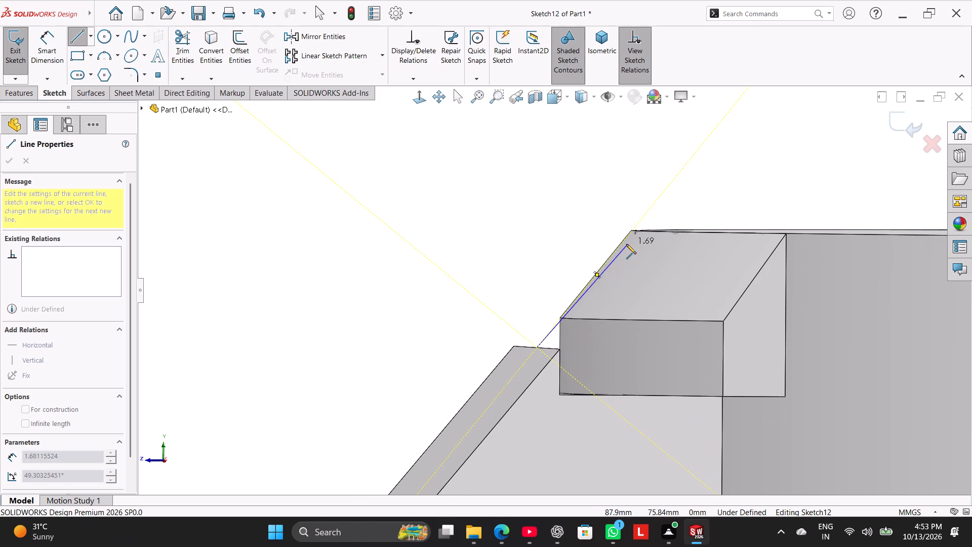
click(632, 229)
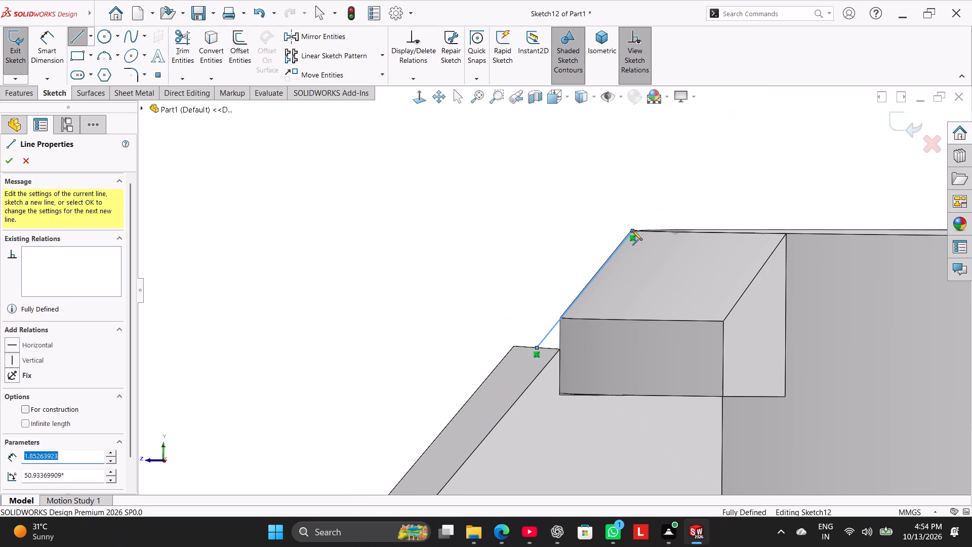
right_click(540, 230)
click(551, 234)
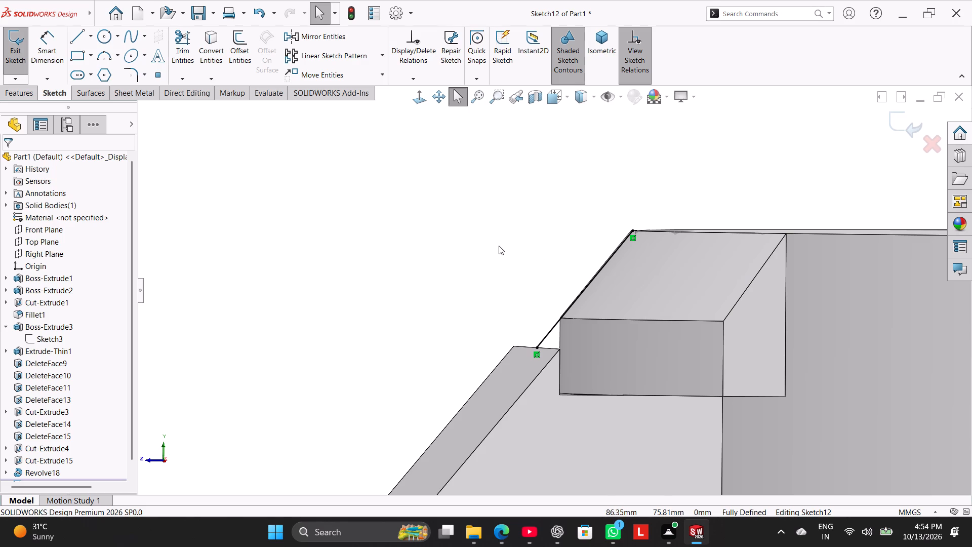
Start a thin Boss-Extrude of the sloped line with a Mid Plane depth of 10 mm.
click(18, 92)
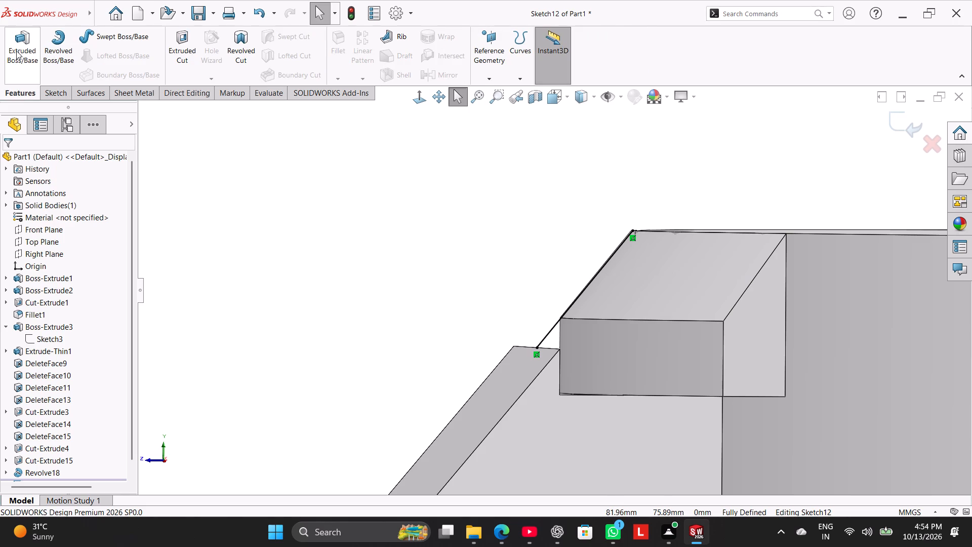
click(16, 51)
middle_drag(401, 210, 424, 234)
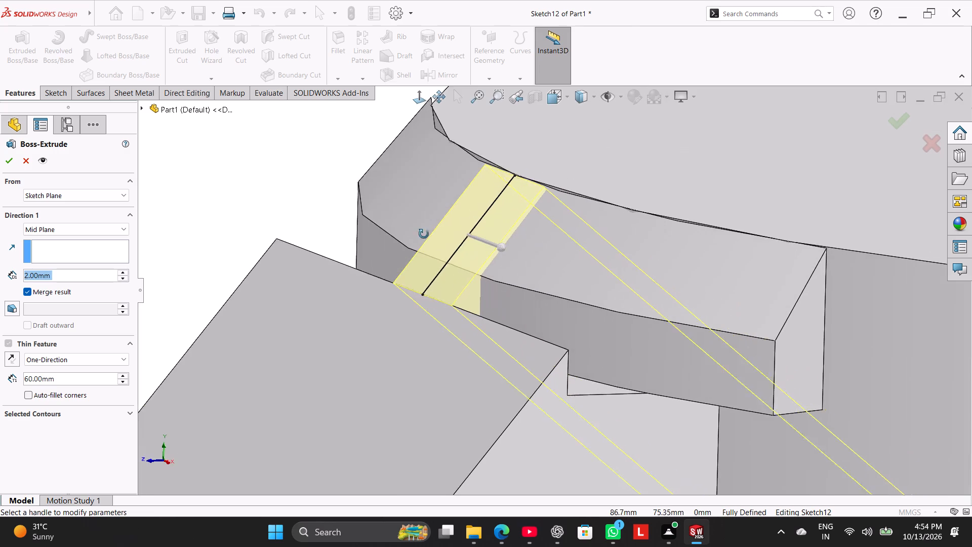
middle_drag(424, 234, 415, 243)
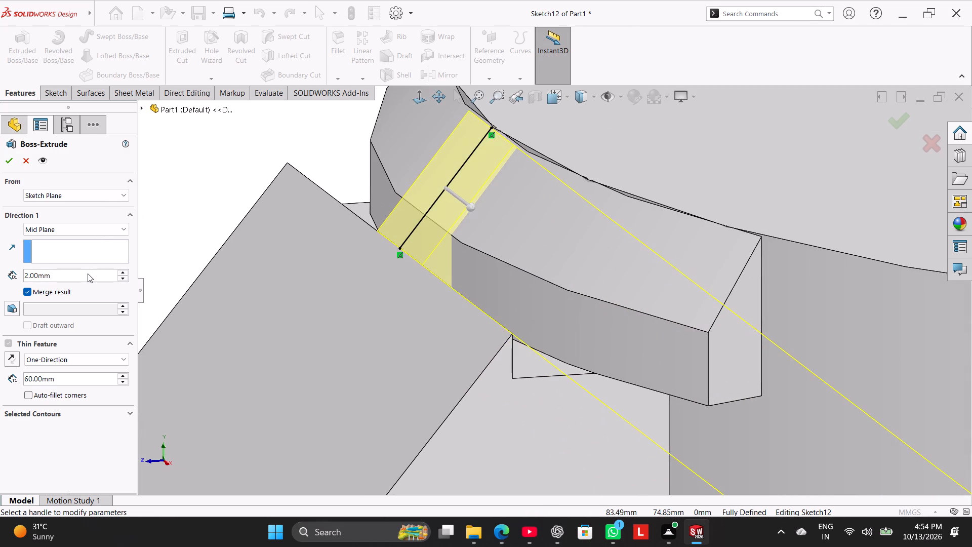
double_click(88, 273)
text(10)
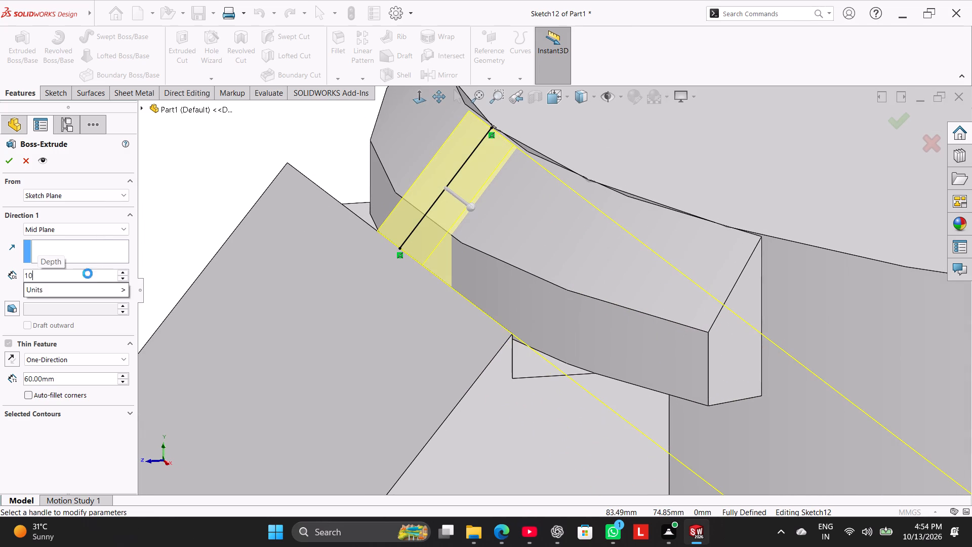
key(Return)
Set the extrusion's one-direction thin-feature thickness to 10 mm, check the preview against the boss and rib, and apply it.
middle_drag(198, 234, 181, 211)
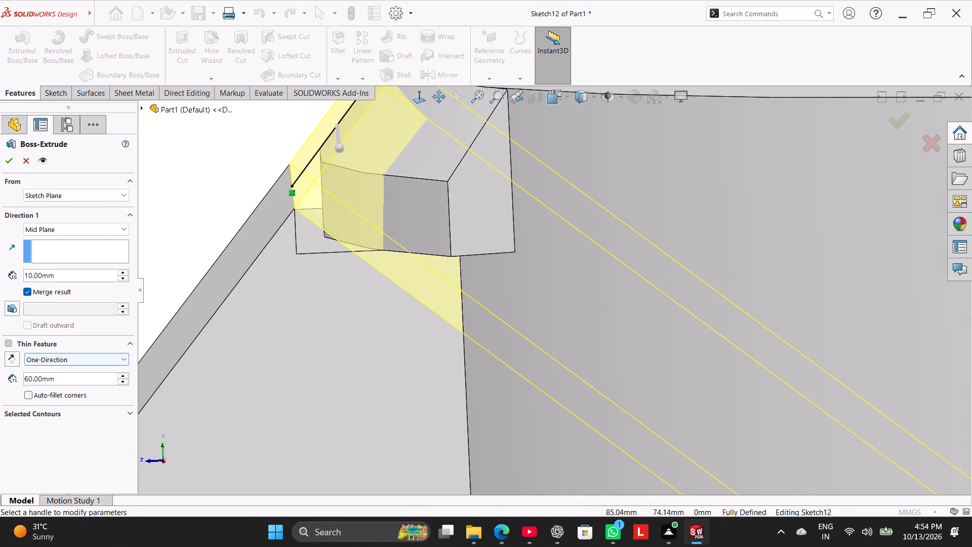
double_click(54, 375)
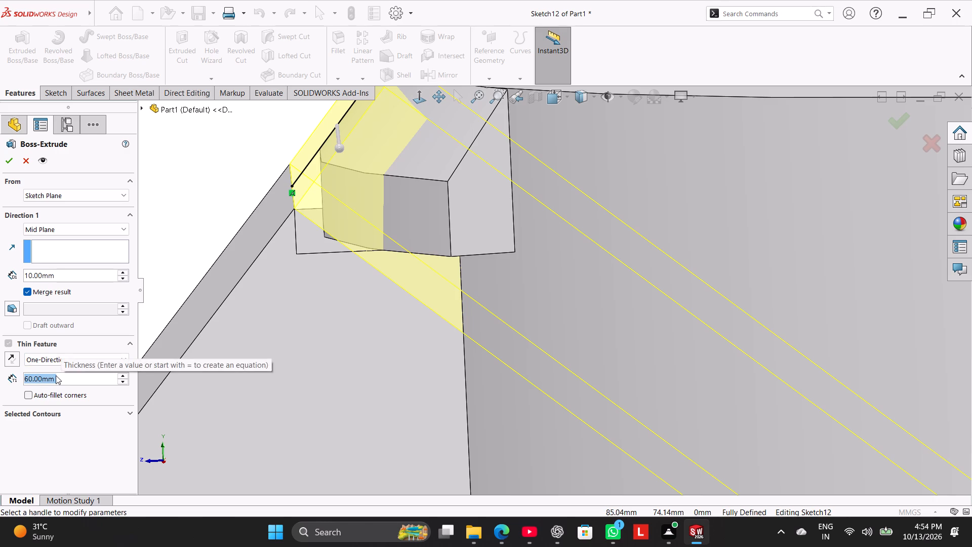
text(20)
key(Return)
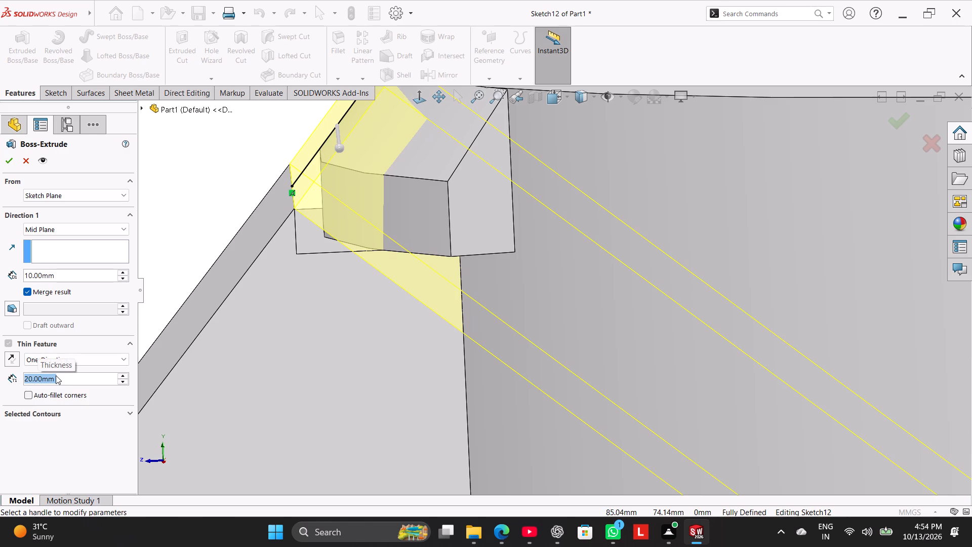
click(189, 170)
double_click(202, 184)
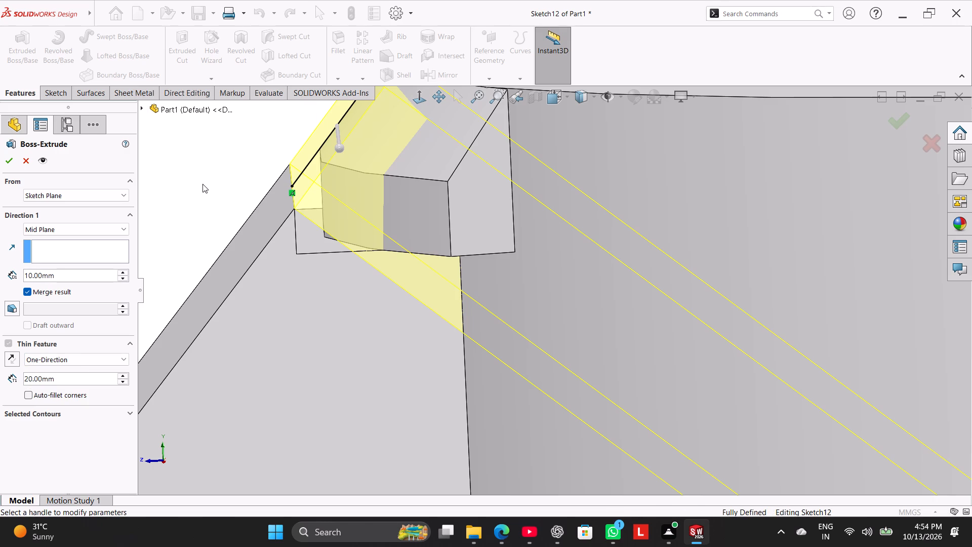
double_click(59, 375)
text(10)
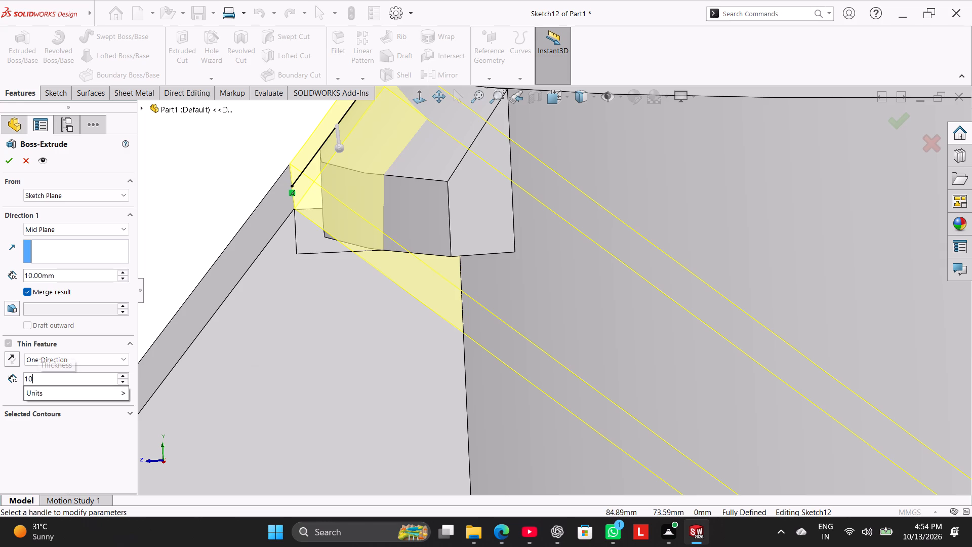
key(Return)
click(236, 261)
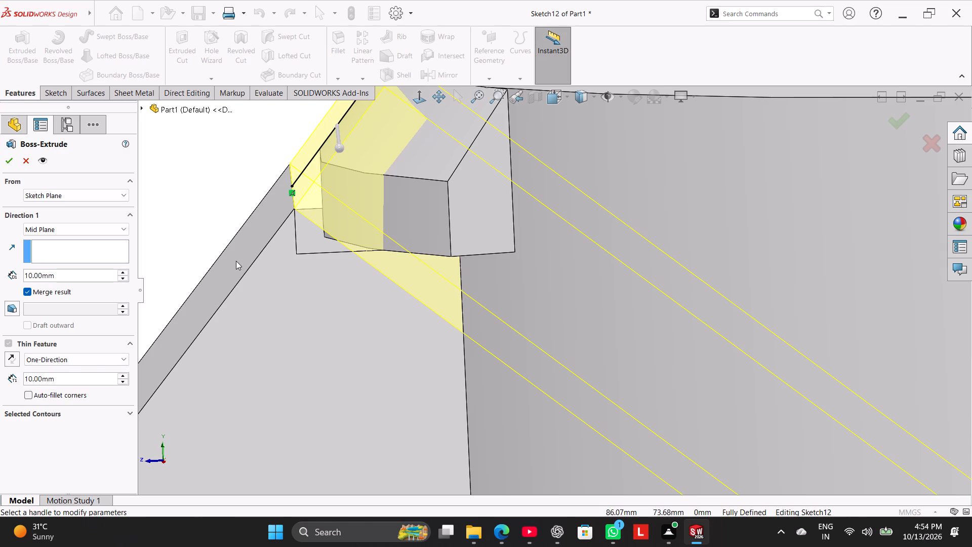
scroll(241, 257, up, 8)
click(441, 250)
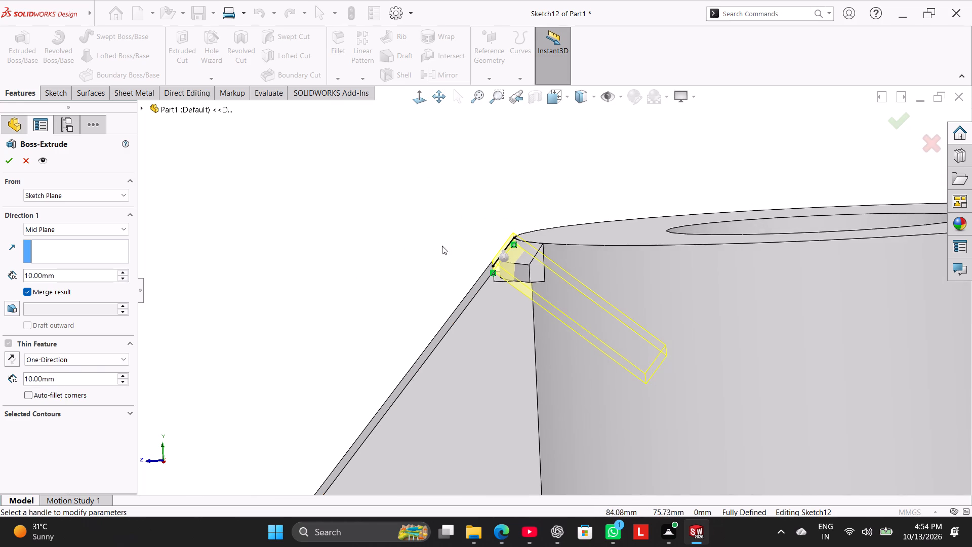
middle_drag(436, 241, 439, 316)
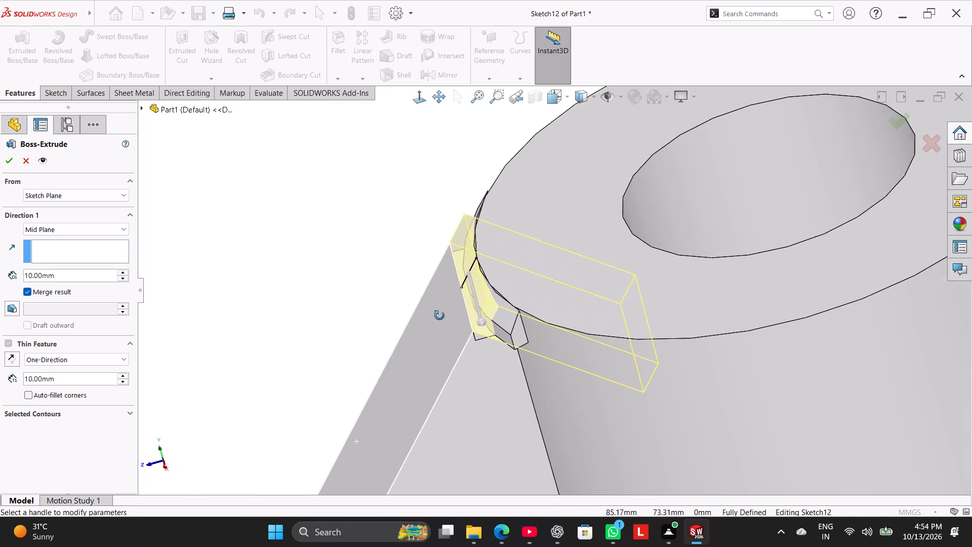
middle_drag(439, 316, 438, 315)
click(11, 159)
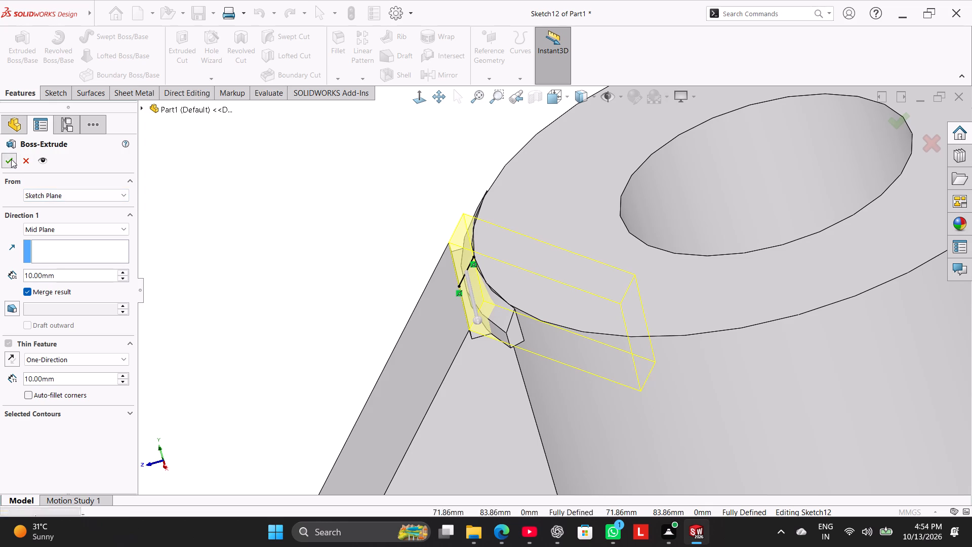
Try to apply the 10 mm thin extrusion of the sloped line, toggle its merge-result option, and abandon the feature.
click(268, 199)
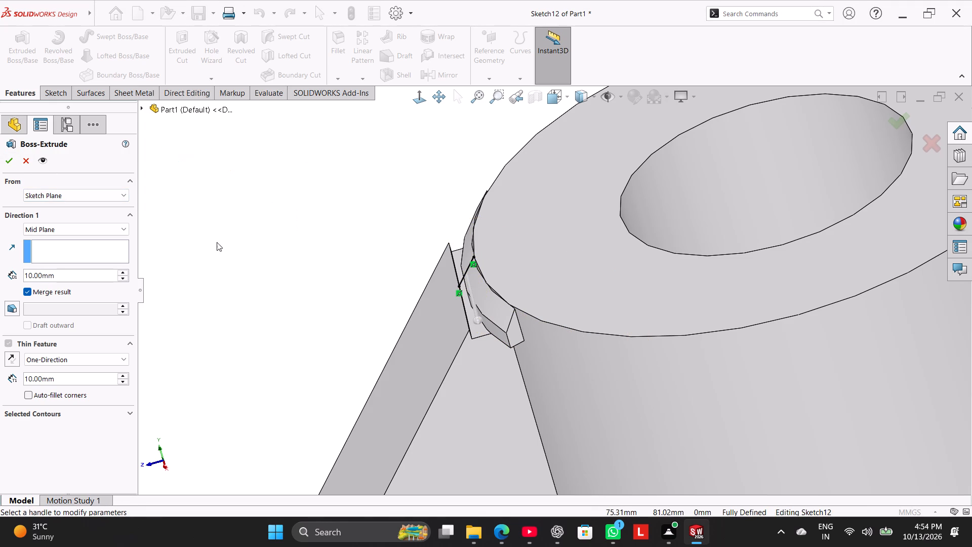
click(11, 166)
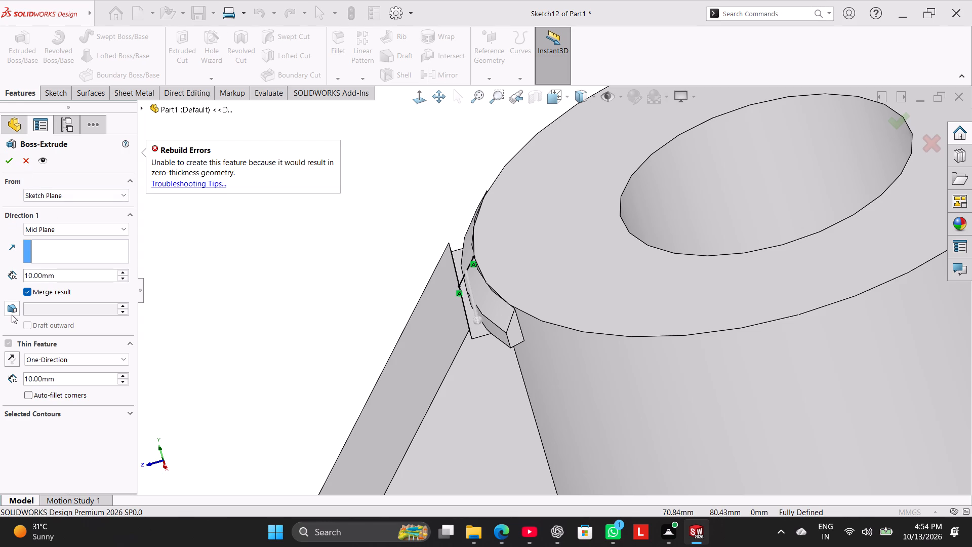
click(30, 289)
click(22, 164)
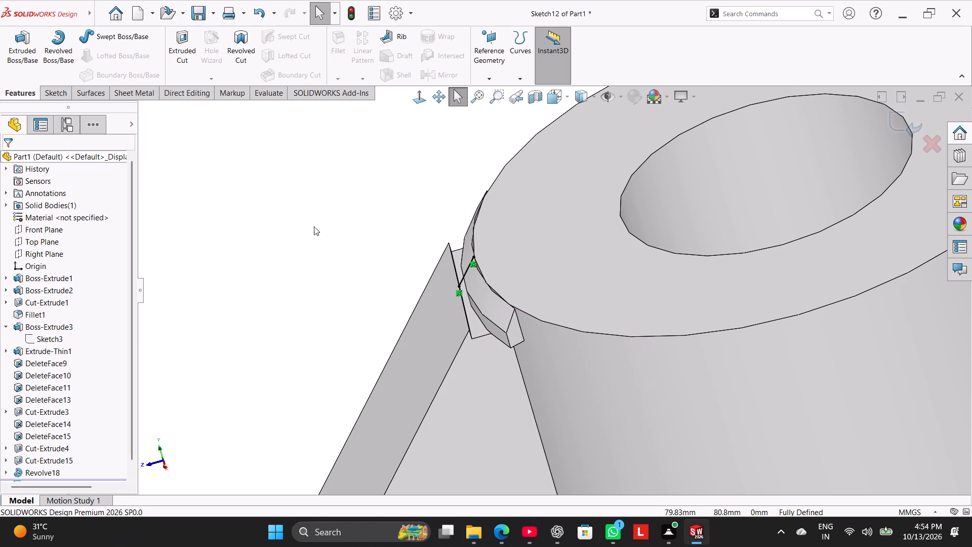
Examine the sloped line and the relation at its upper end in a close view normal to the sketch plane.
double_click(468, 273)
click(311, 265)
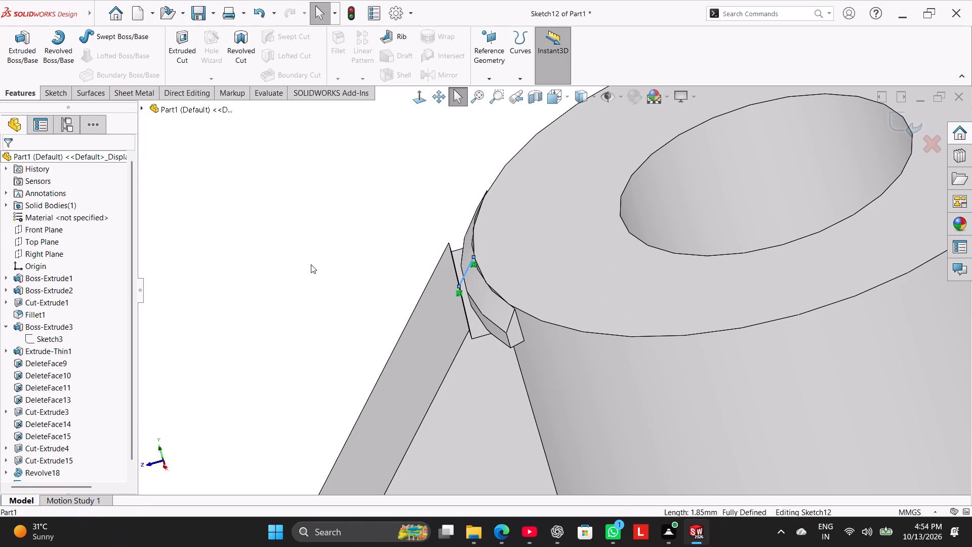
click(419, 101)
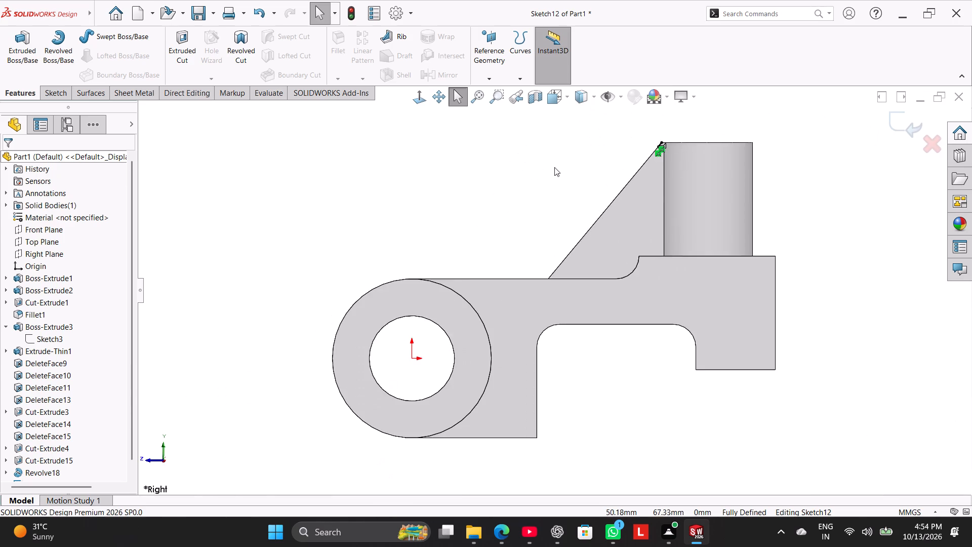
scroll(703, 147, down, 18)
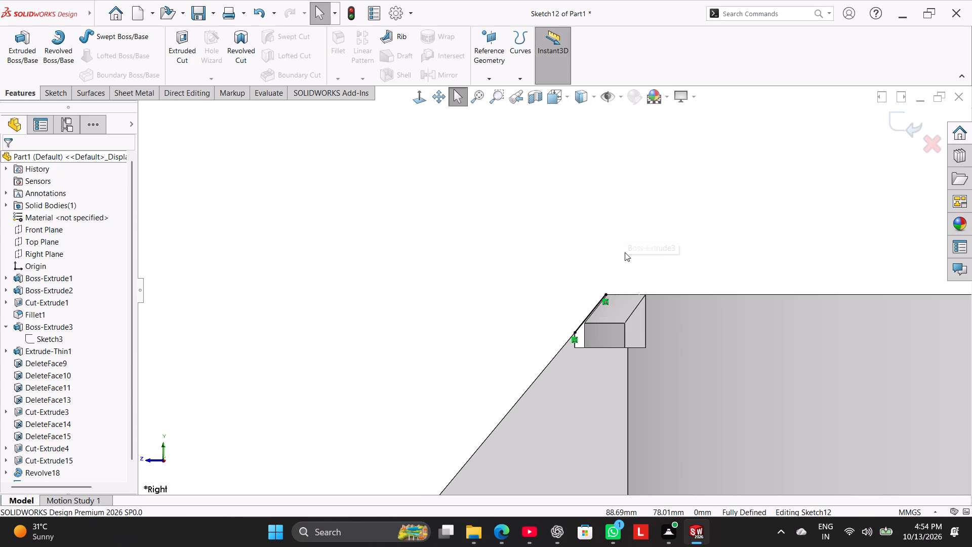
scroll(625, 252, down, 6)
scroll(557, 301, down, 5)
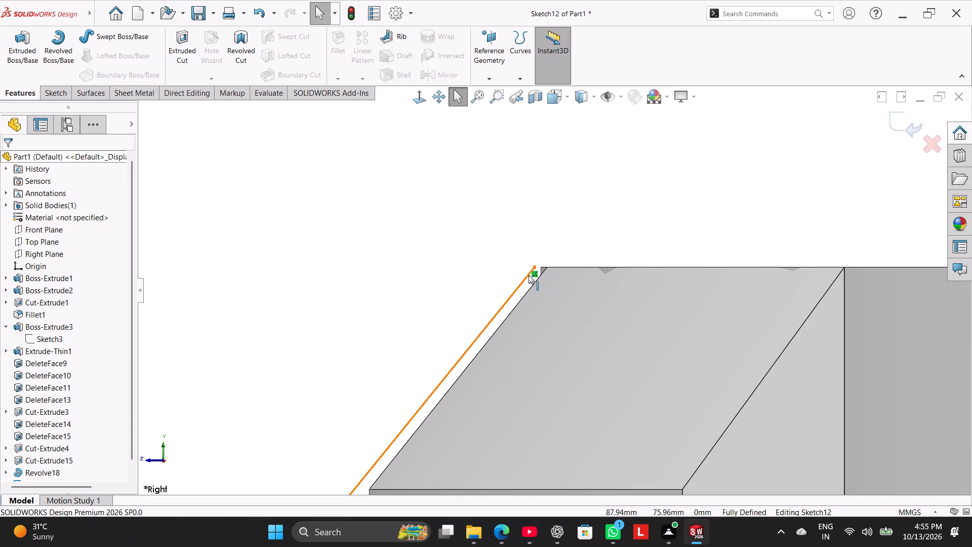
right_click(535, 275)
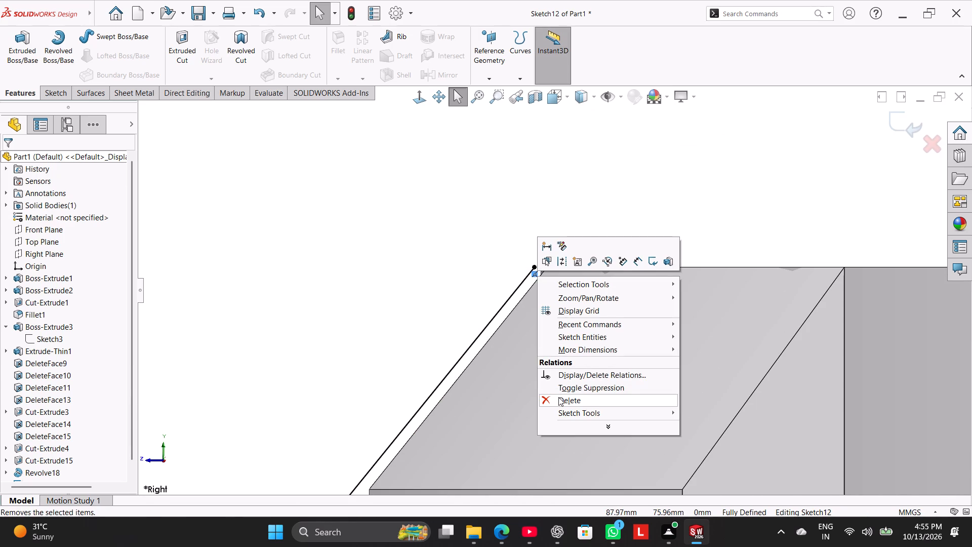
click(429, 298)
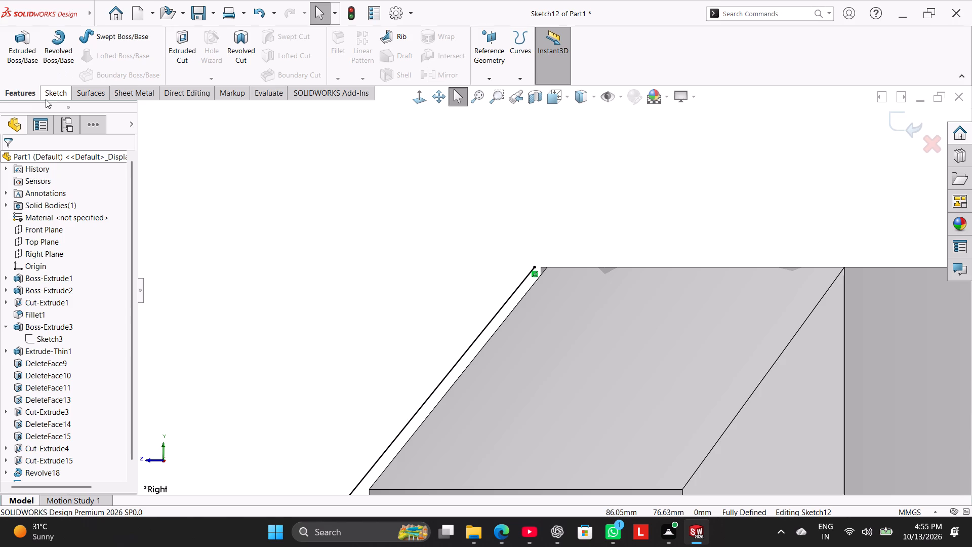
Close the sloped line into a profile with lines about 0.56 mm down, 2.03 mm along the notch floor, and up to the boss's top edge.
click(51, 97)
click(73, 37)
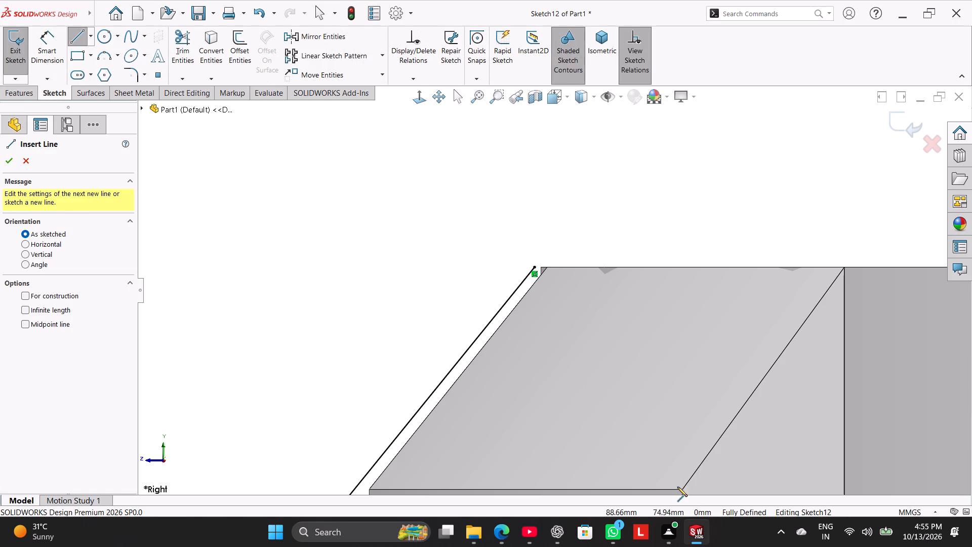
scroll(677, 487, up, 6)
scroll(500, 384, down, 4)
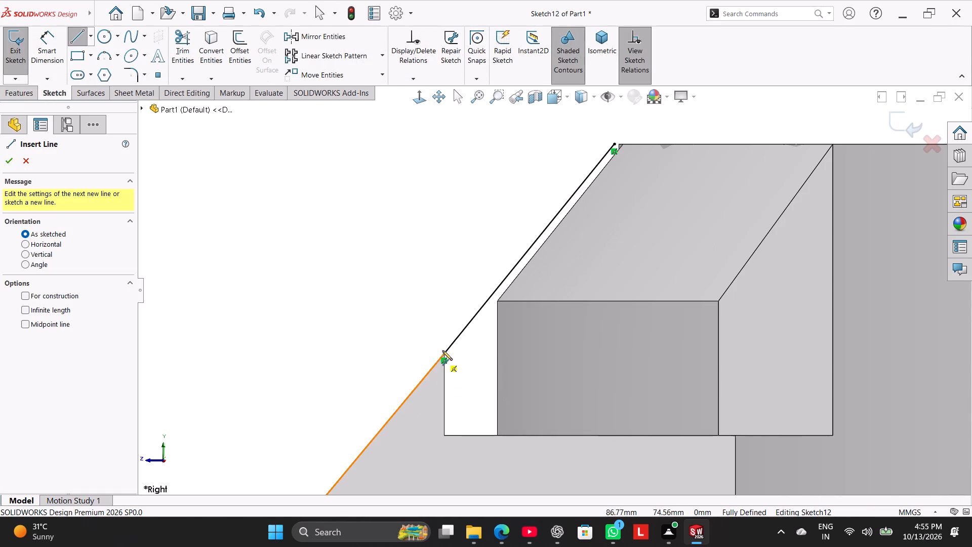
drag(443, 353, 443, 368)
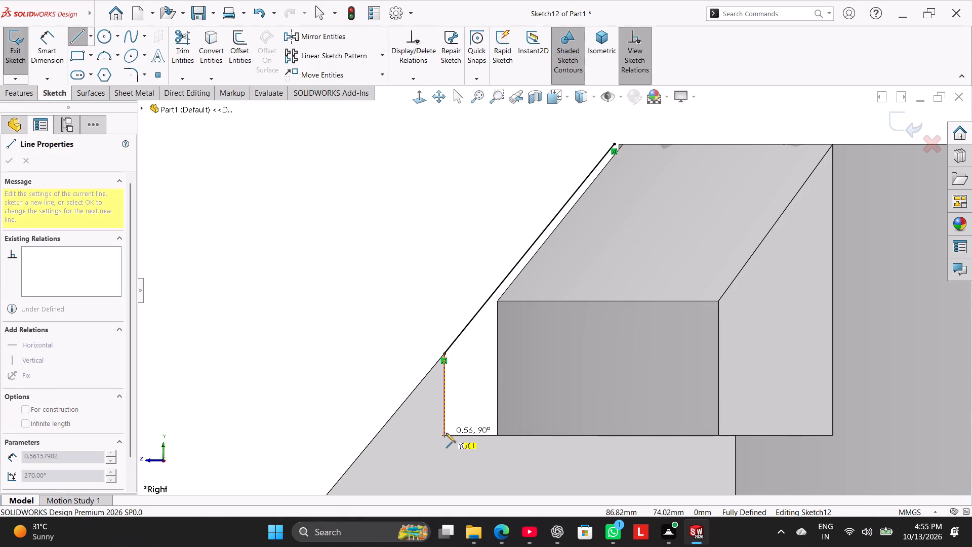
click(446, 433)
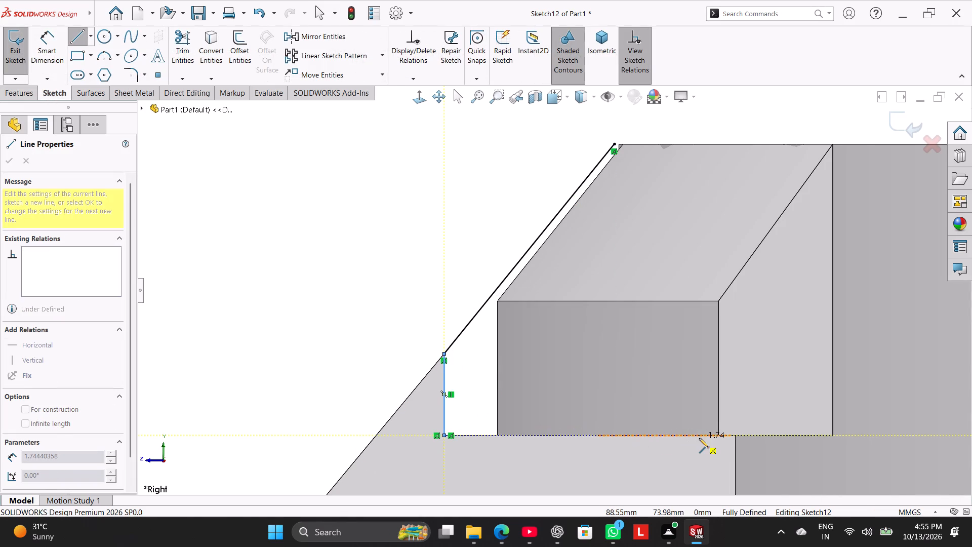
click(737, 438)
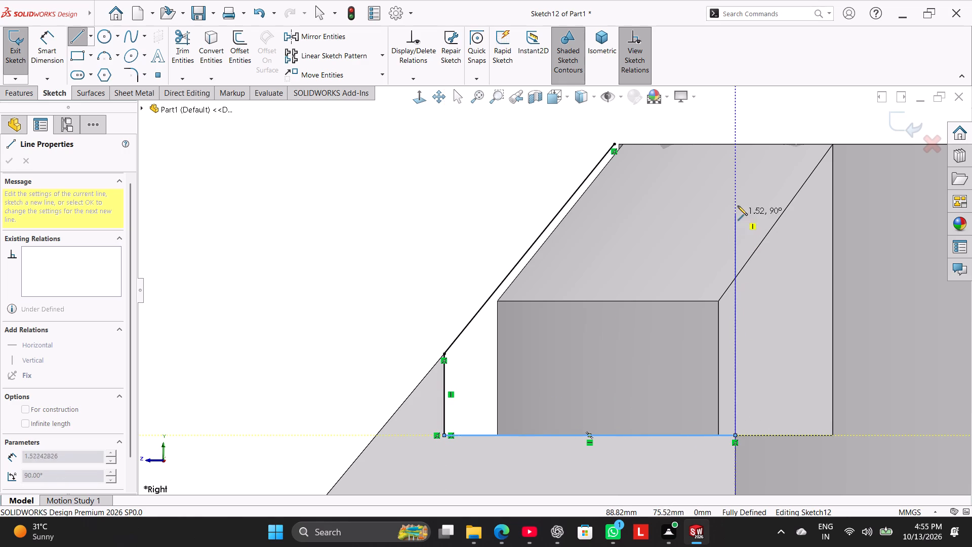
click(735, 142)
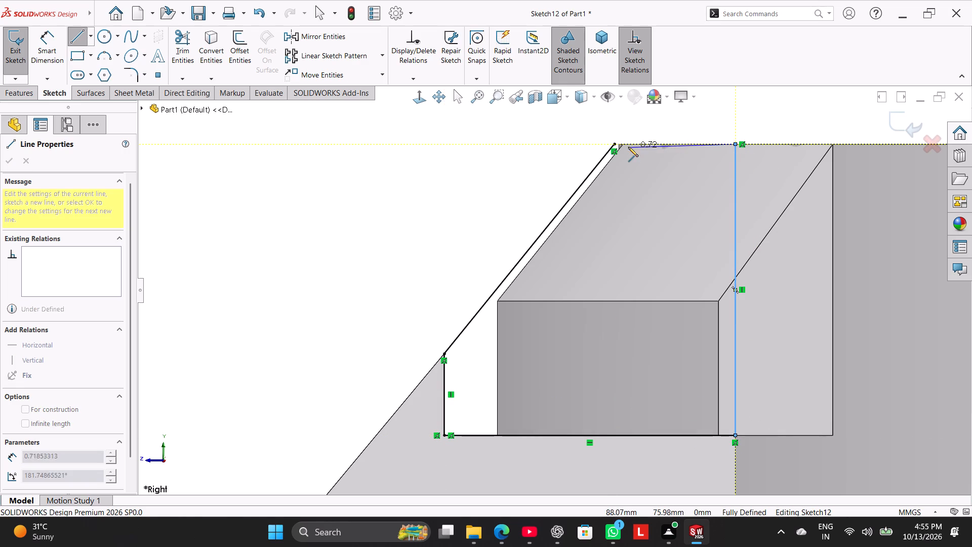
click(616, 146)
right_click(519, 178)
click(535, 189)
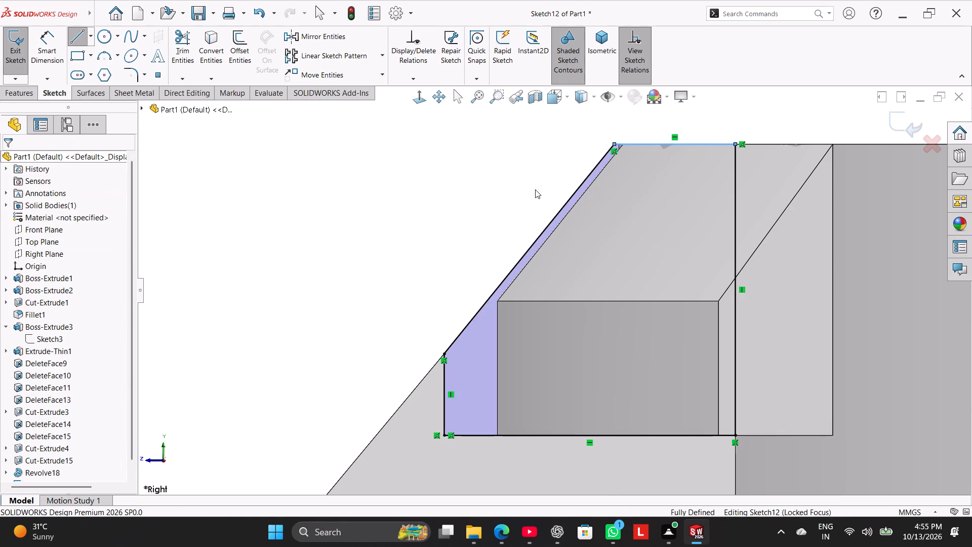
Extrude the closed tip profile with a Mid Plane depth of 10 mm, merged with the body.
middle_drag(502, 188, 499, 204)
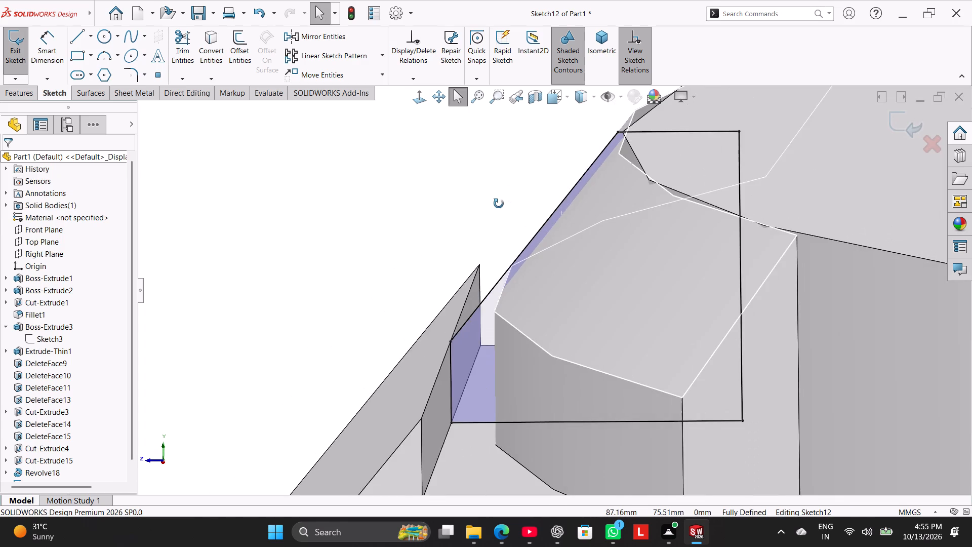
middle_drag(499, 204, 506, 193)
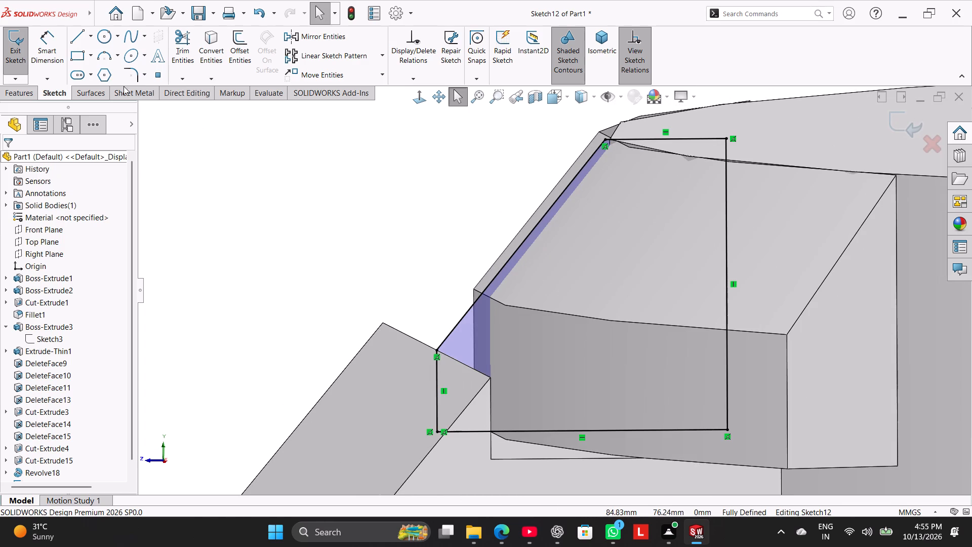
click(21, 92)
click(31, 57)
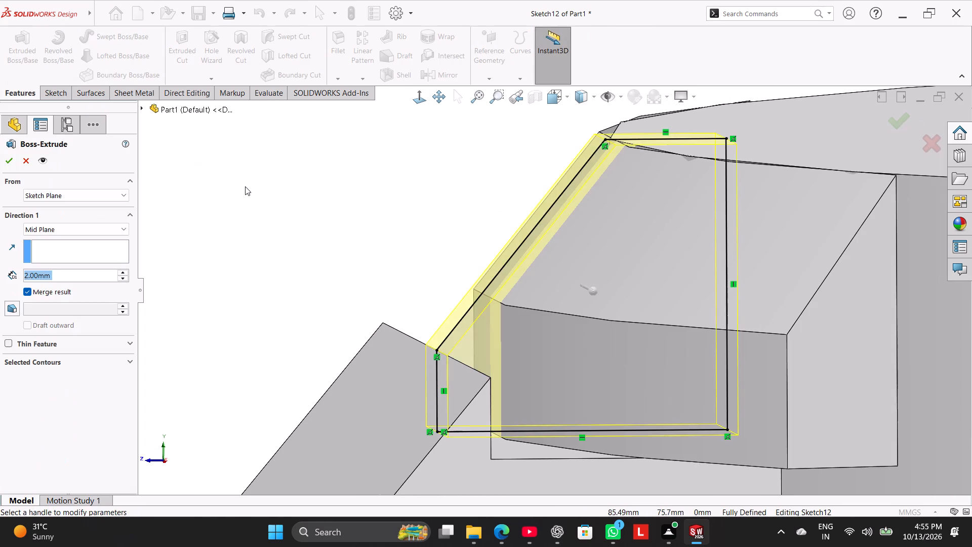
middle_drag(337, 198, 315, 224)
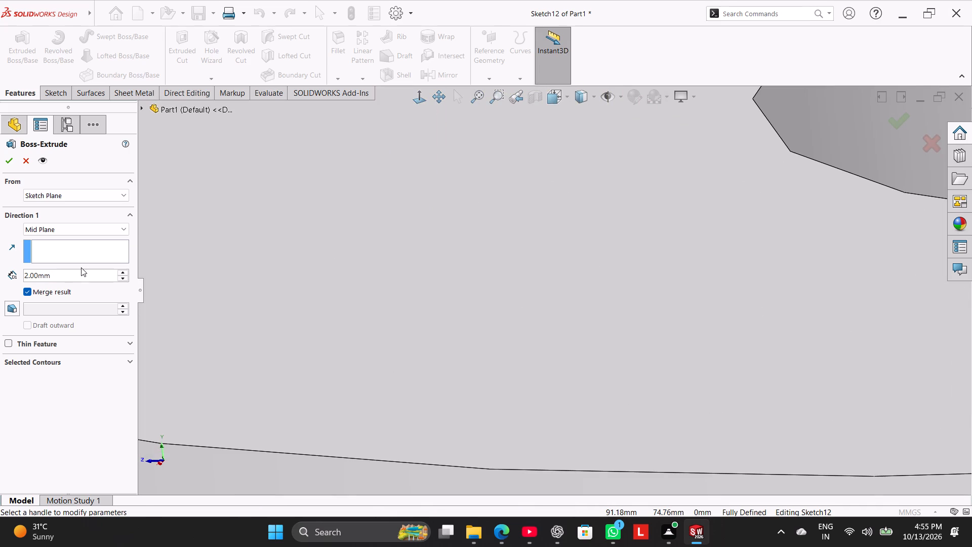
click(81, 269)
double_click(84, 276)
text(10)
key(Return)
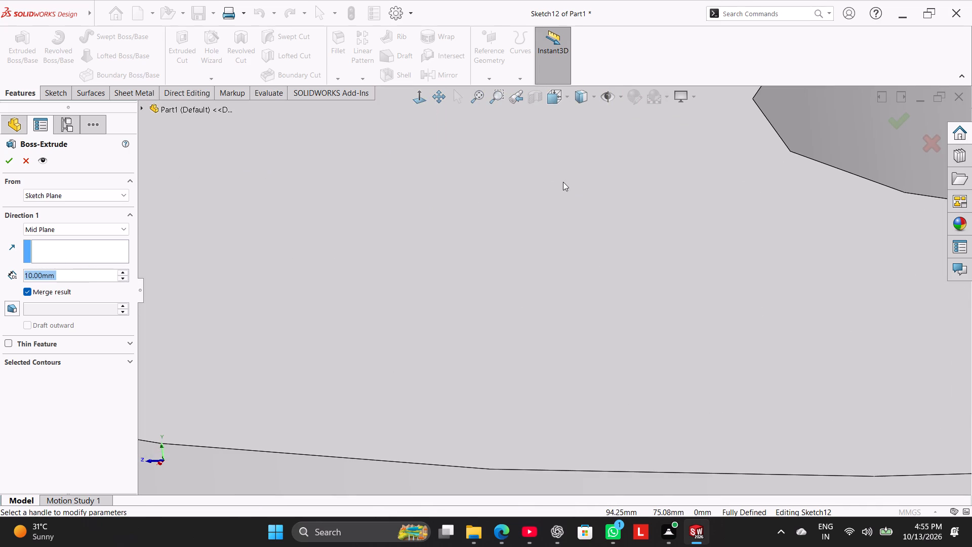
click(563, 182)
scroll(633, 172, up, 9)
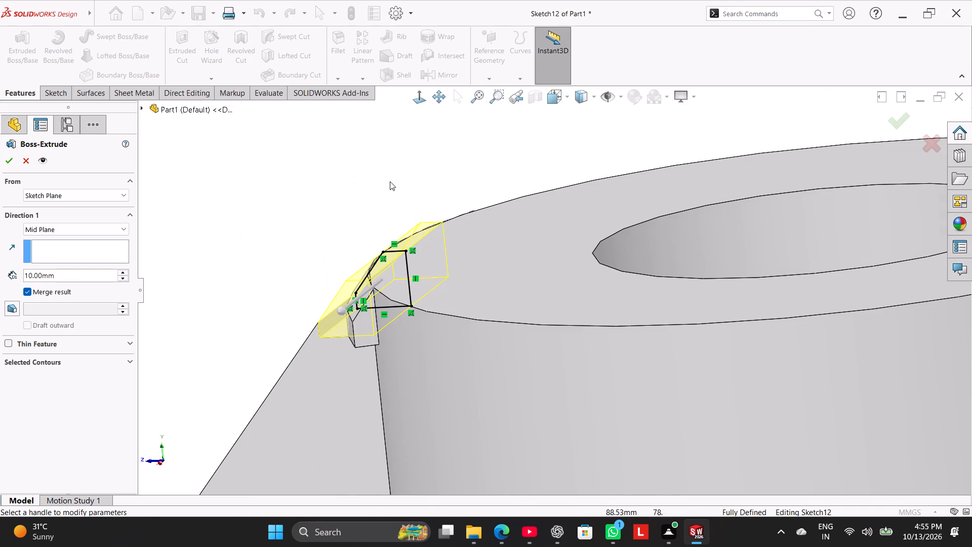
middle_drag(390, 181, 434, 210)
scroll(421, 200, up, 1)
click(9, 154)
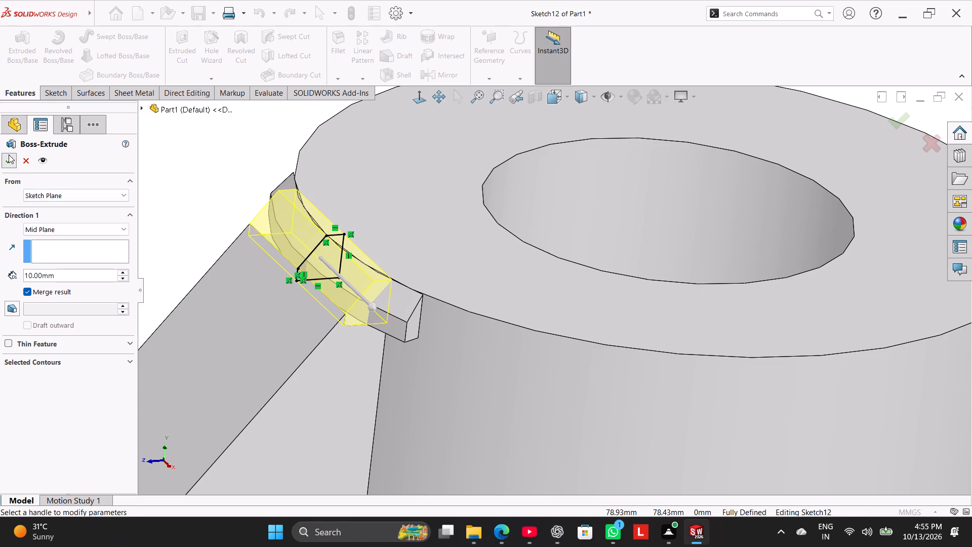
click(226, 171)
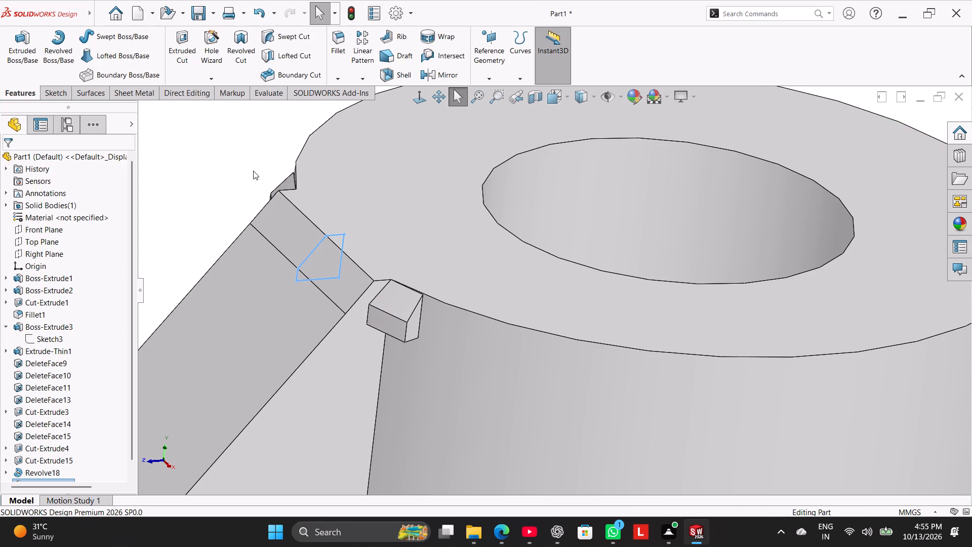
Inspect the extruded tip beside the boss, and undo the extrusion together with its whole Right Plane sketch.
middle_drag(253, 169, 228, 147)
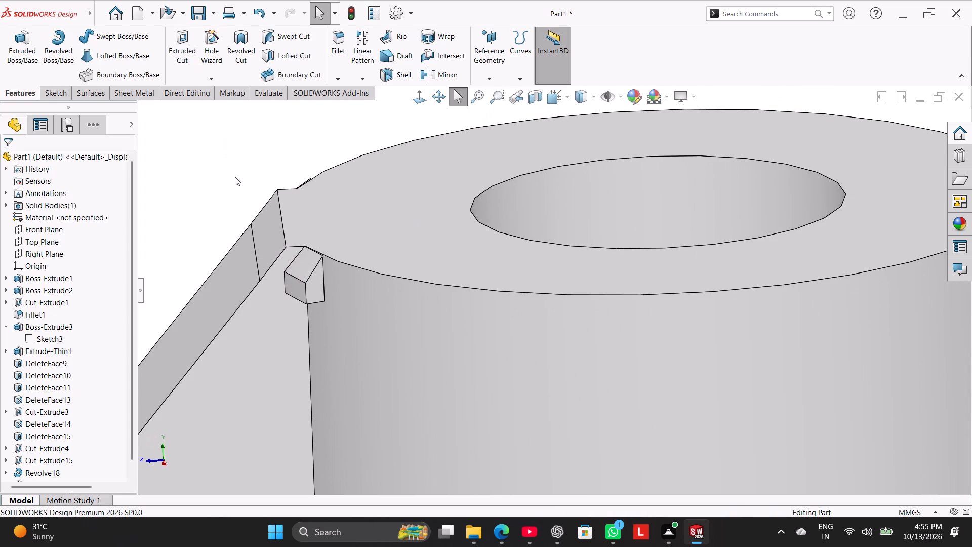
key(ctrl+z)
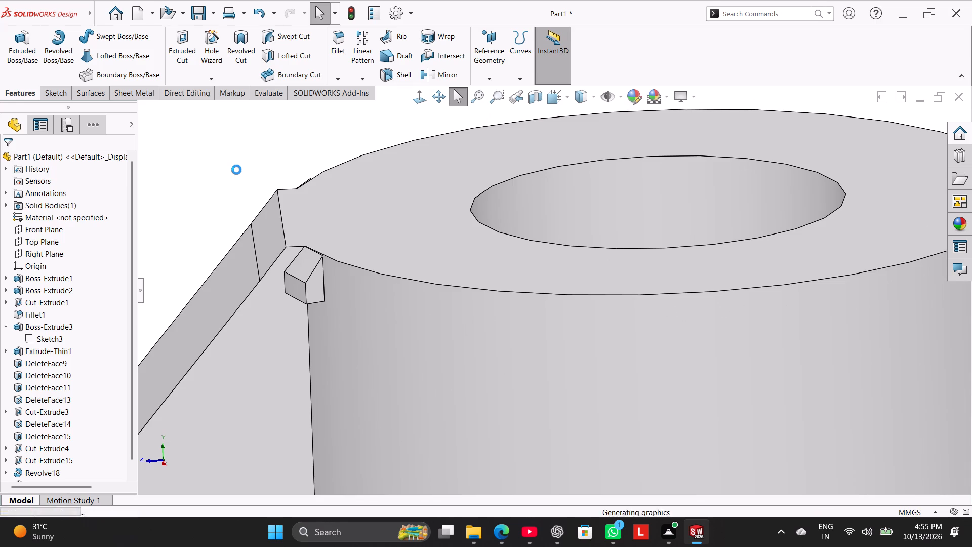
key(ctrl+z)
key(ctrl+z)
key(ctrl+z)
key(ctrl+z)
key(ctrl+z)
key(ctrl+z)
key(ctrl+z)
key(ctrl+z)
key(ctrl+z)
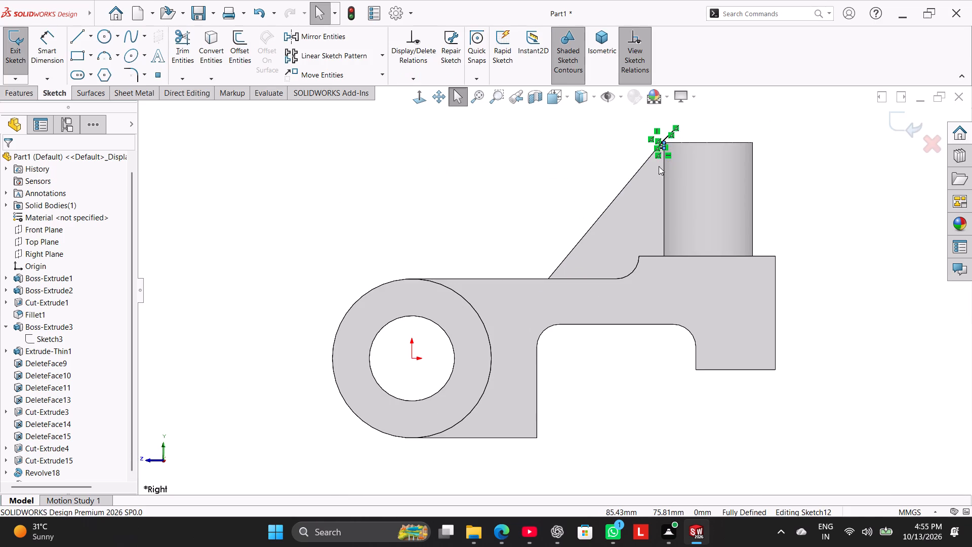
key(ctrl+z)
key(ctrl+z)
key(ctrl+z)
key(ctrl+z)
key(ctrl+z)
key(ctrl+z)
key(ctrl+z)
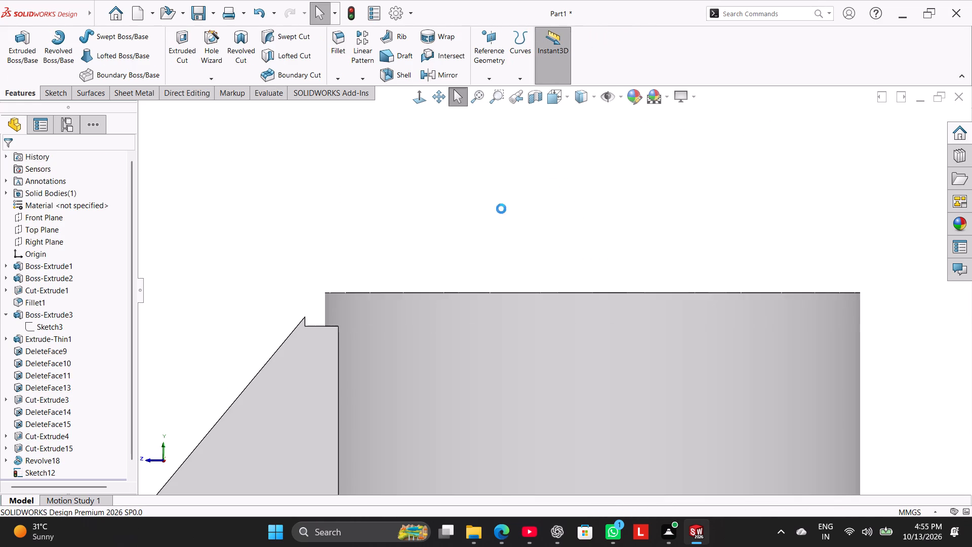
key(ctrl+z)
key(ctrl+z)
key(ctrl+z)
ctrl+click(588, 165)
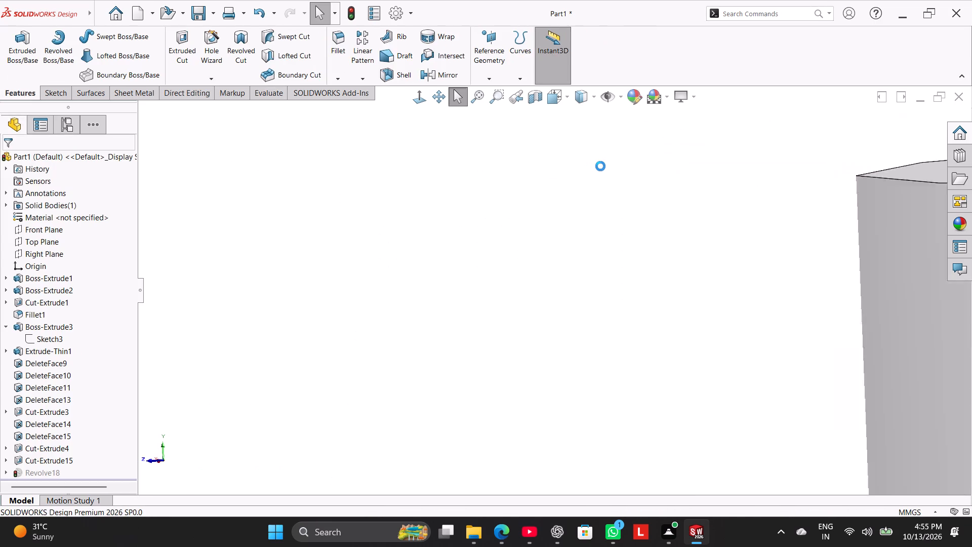
Undo the partial revolve at the rib's notched tip, back to editing its profile sketch.
key(ctrl+z)
key(ctrl+z)
key(ctrl+z)
key(ctrl+z)
key(ctrl+z)
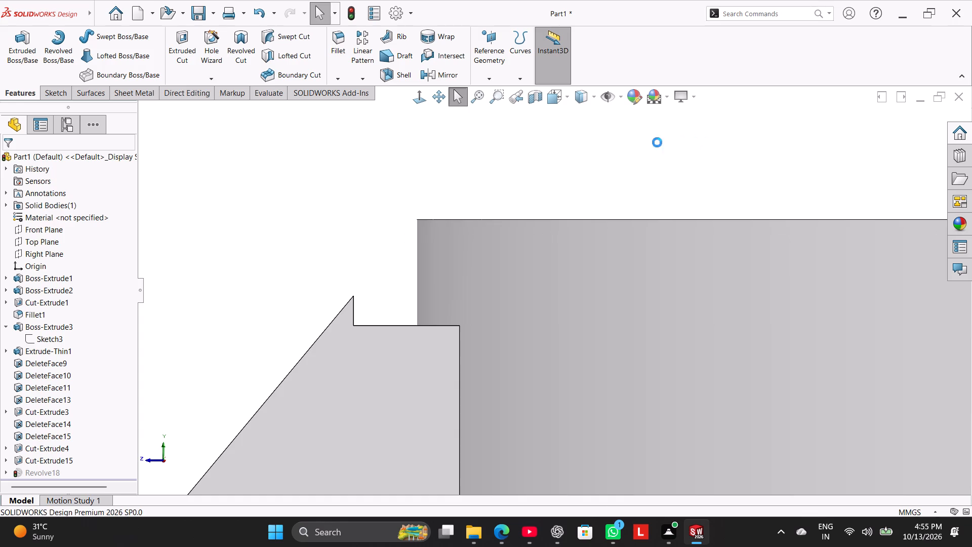
key(ctrl+z)
key(ctrl+z)
key(ctrl+z)
key(ctrl+z)
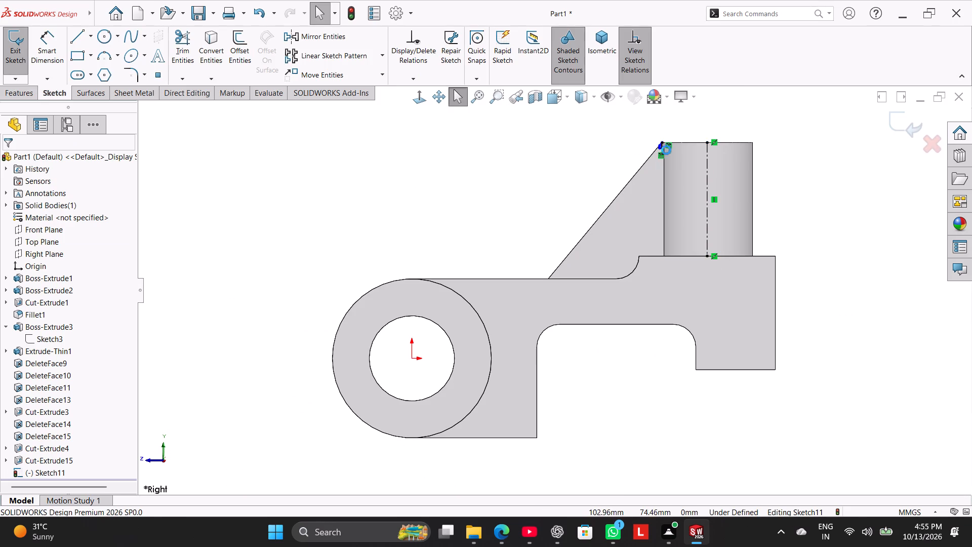
Undo the revolve sketch's centreline, profile lines and converted edges, and the creation of the sketch itself.
key(ctrl+z)
key(ctrl+z)
key(ctrl+z)
key(ctrl+z)
key(ctrl+z)
key(ctrl+z)
key(ctrl+z)
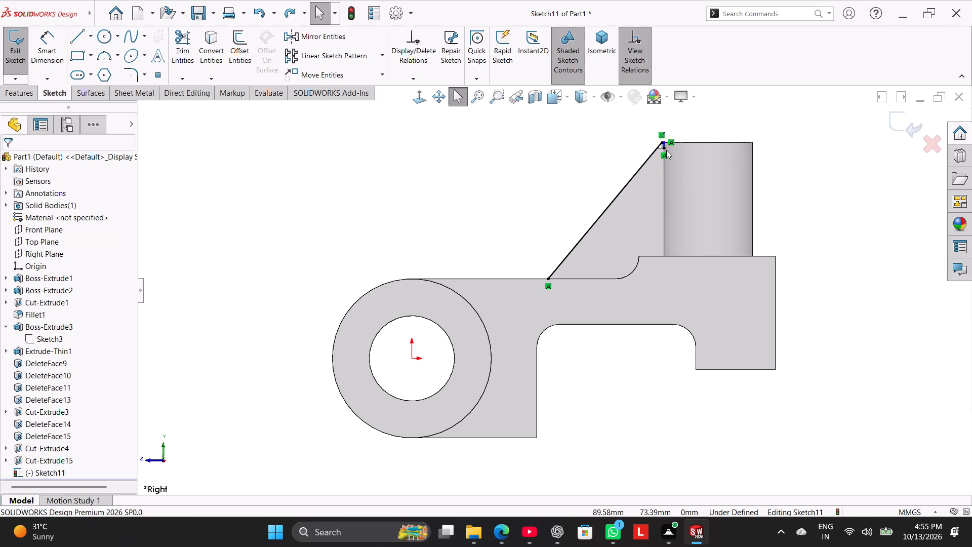
key(ctrl+z)
key(ctrl+z)
key(ctrl+z)
key(ctrl+z)
key(ctrl+z)
key(ctrl+z)
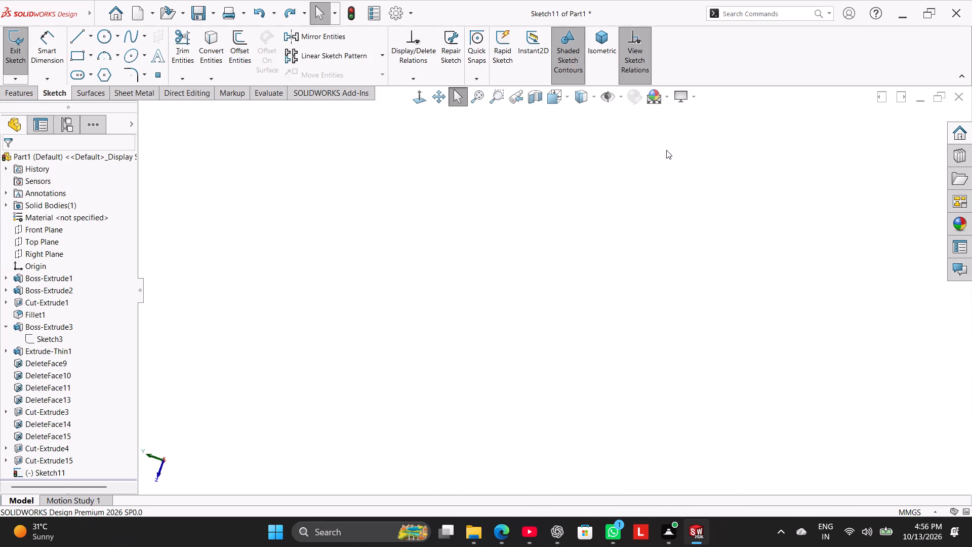
key(ctrl+z)
key(ctrl+z)
key(ctrl+z)
key(ctrl+z)
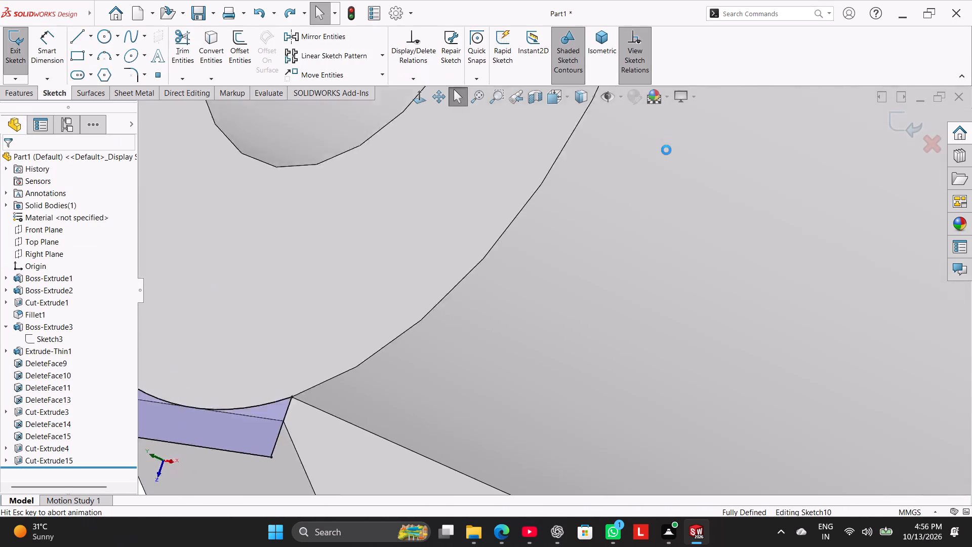
Undo the latest edits in the earlier sketch at the rib's tip, back to its open profile along the boss edge.
key(ctrl+z)
key(ctrl+z)
key(ctrl+z)
key(ctrl+z)
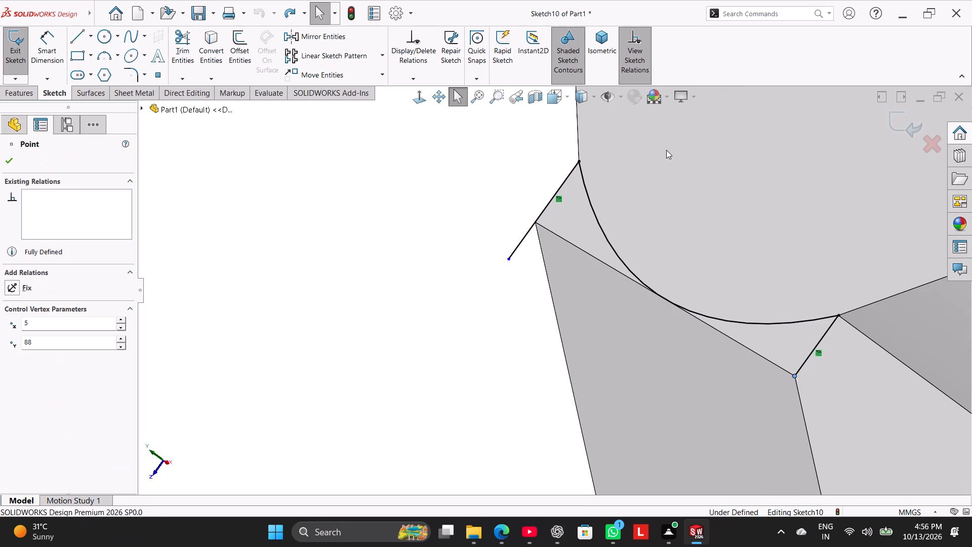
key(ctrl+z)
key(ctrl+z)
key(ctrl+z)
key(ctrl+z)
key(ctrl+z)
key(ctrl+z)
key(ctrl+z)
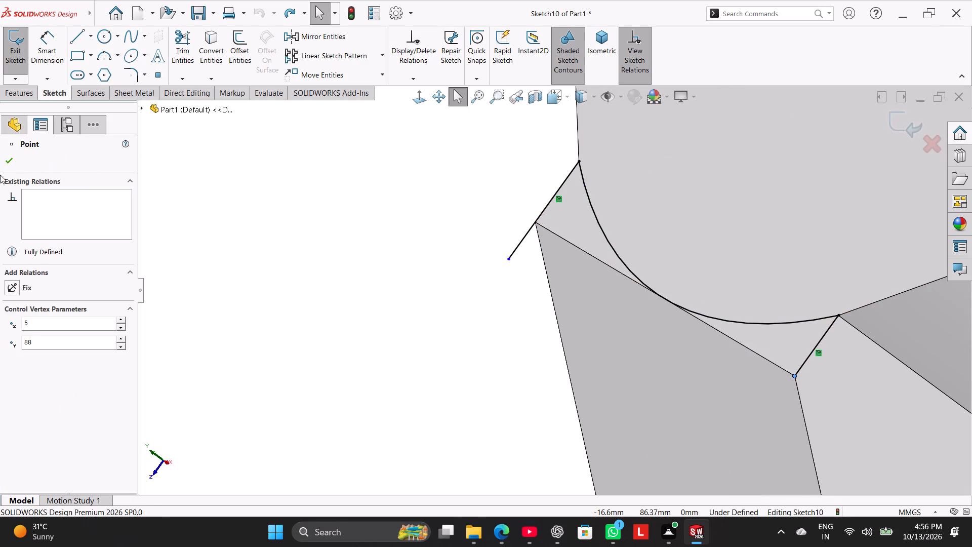
Delete the arc and both lines from the open sketch at the rib's tip, and exit the emptied sketch.
click(10, 164)
middle_drag(385, 242, 353, 180)
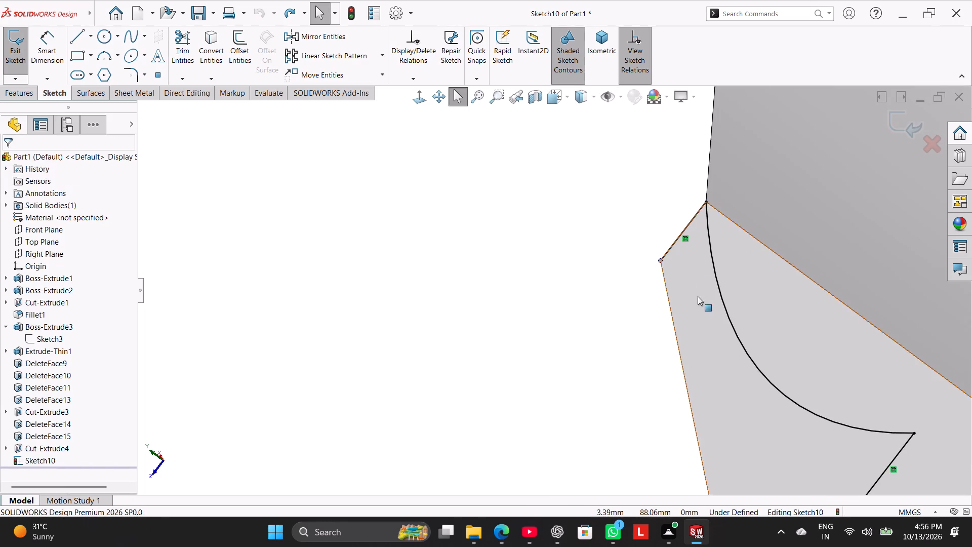
scroll(692, 302, up, 5)
drag(750, 435, 550, 233)
right_click(449, 265)
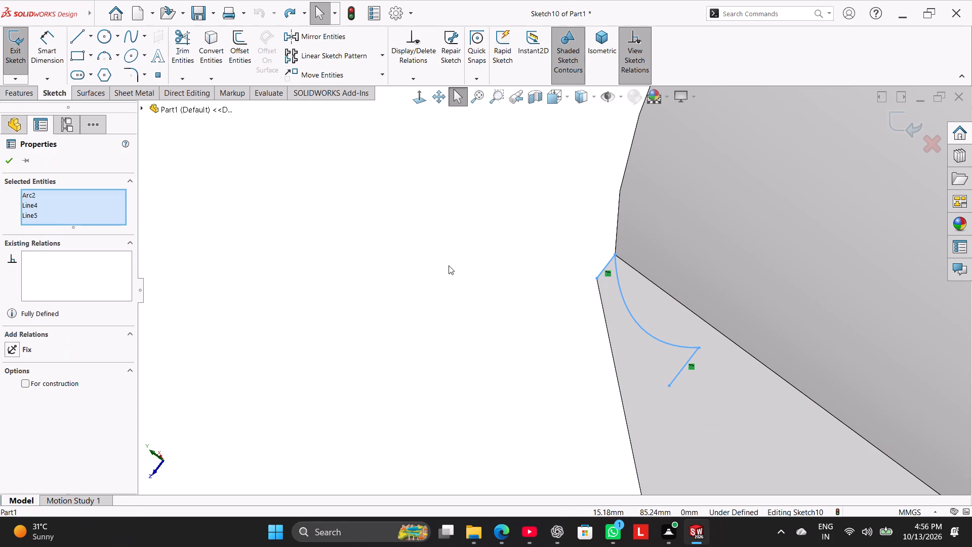
click(504, 414)
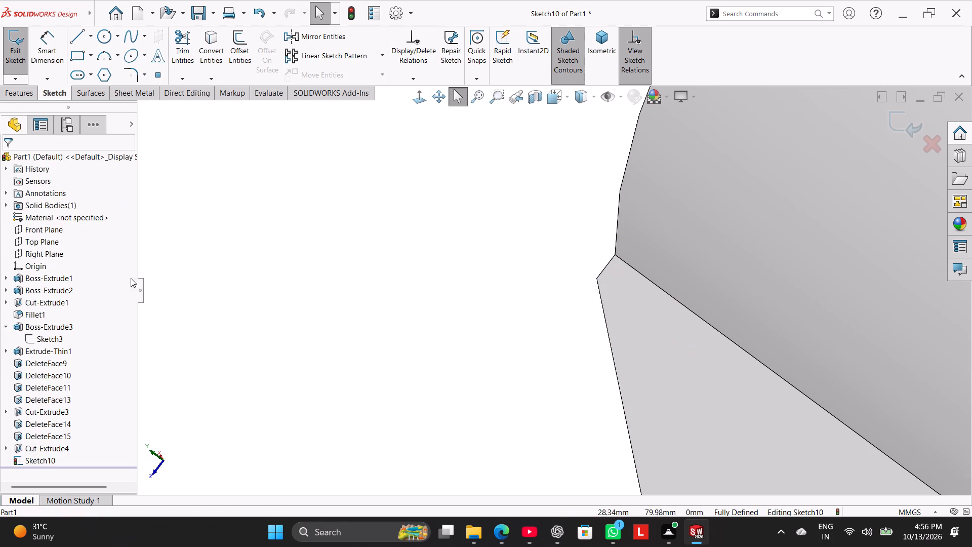
click(17, 61)
Delete the Cut-Extrude4 and DeleteFace14 features from the part, keeping the cut's sketch.
right_drag(394, 340, 501, 260)
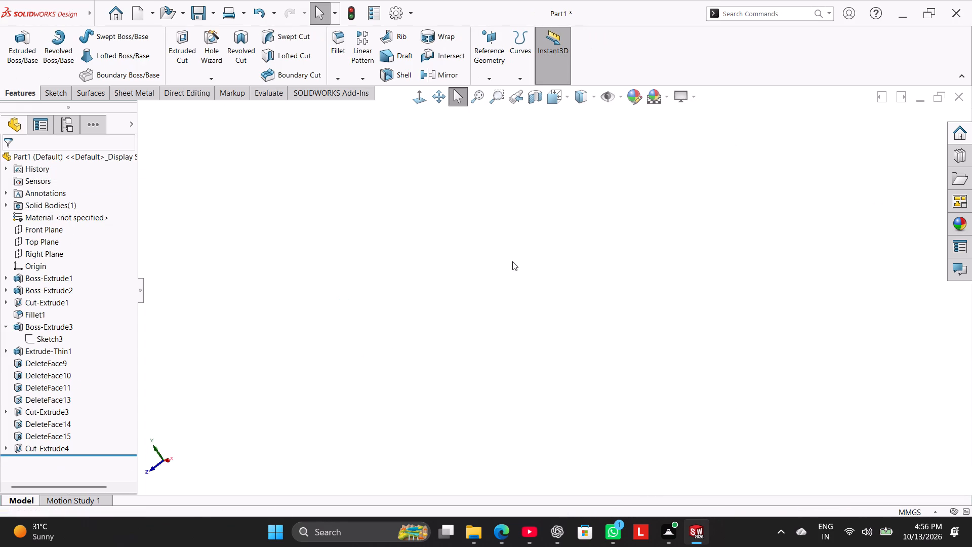
scroll(618, 183, down, 4)
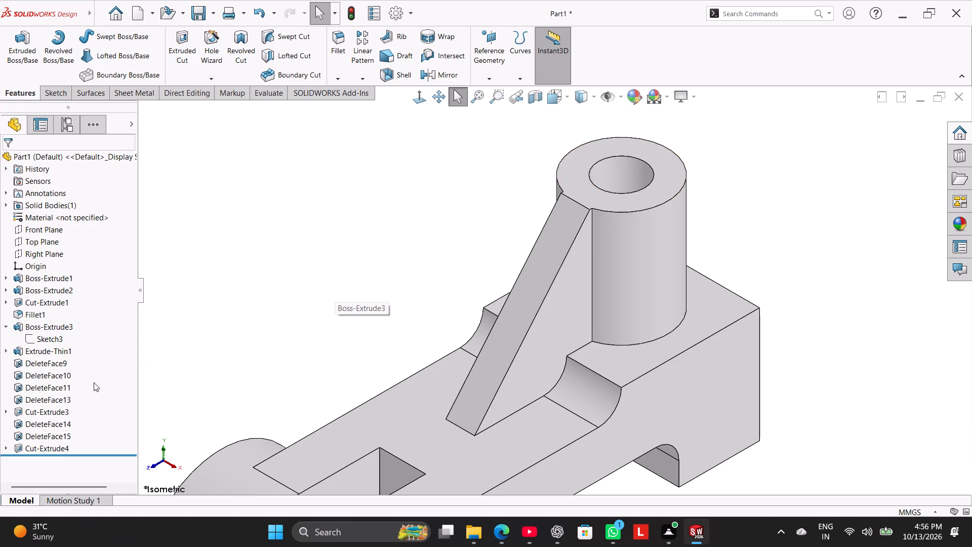
right_click(54, 449)
click(105, 384)
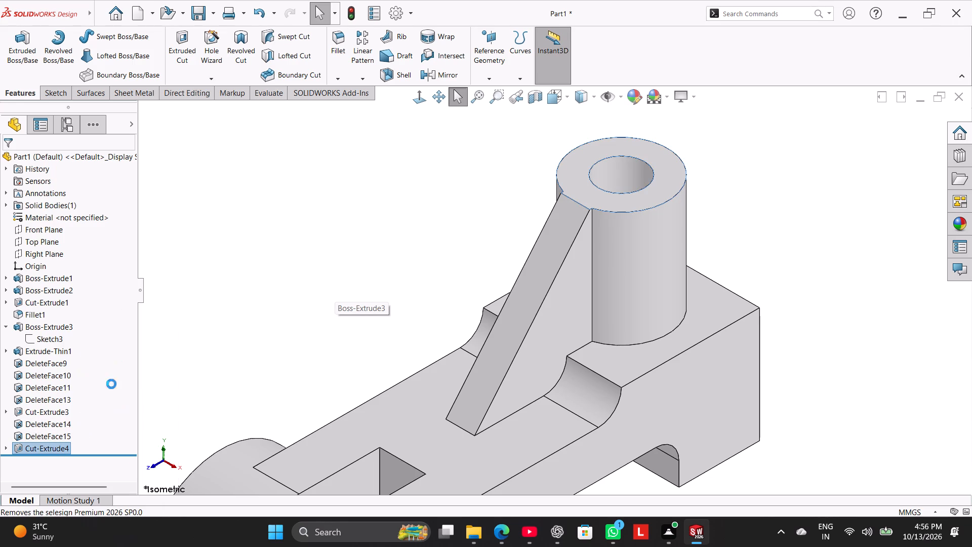
click(566, 192)
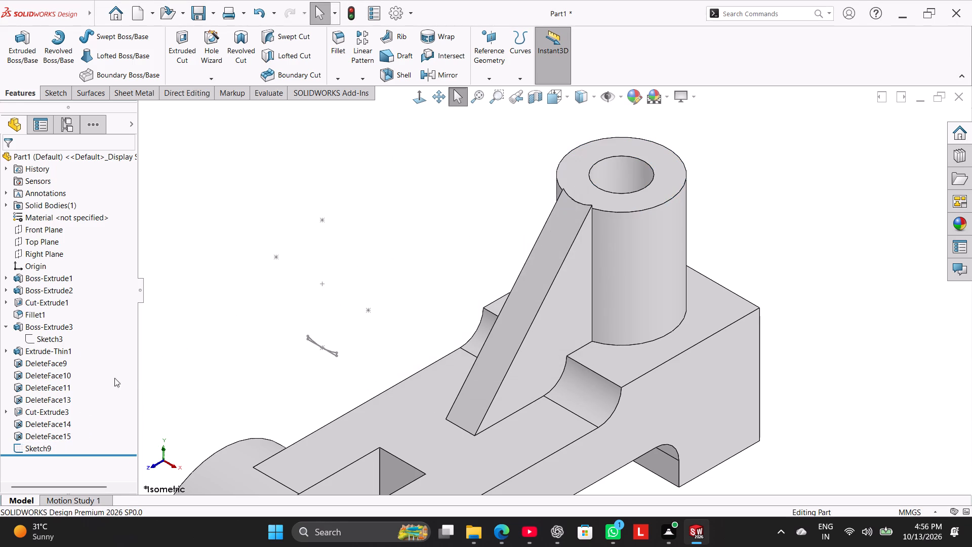
right_click(53, 427)
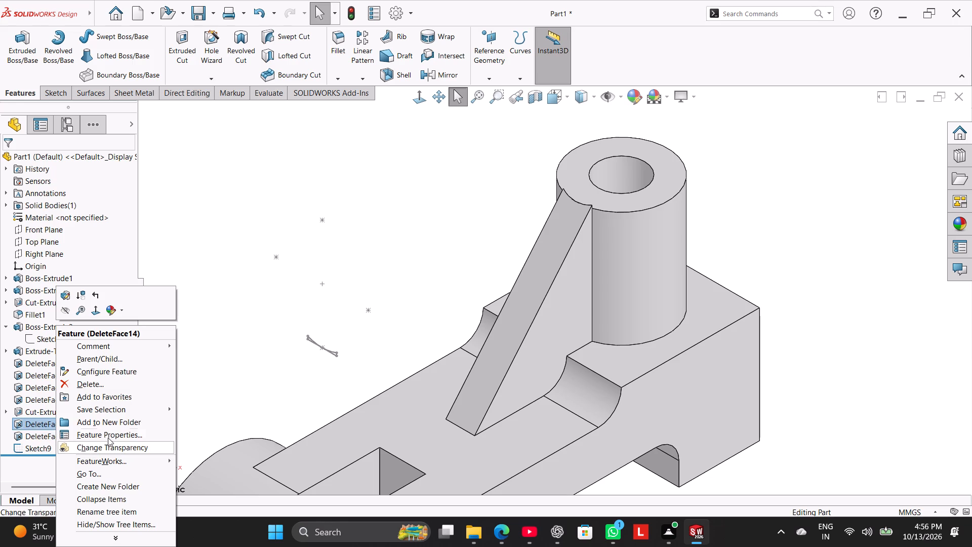
click(115, 382)
click(559, 198)
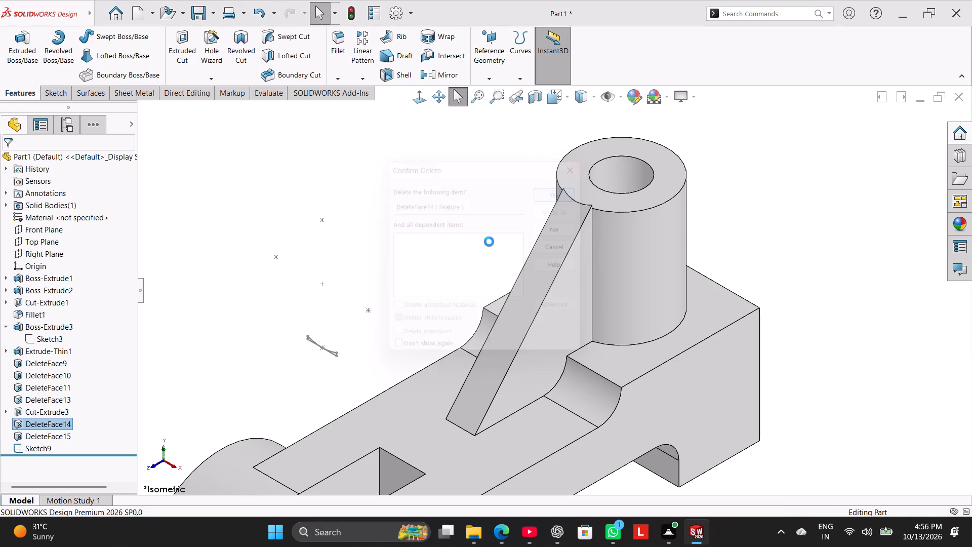
Delete the leftover Sketch9 and the DeleteFace15 feature.
right_click(44, 435)
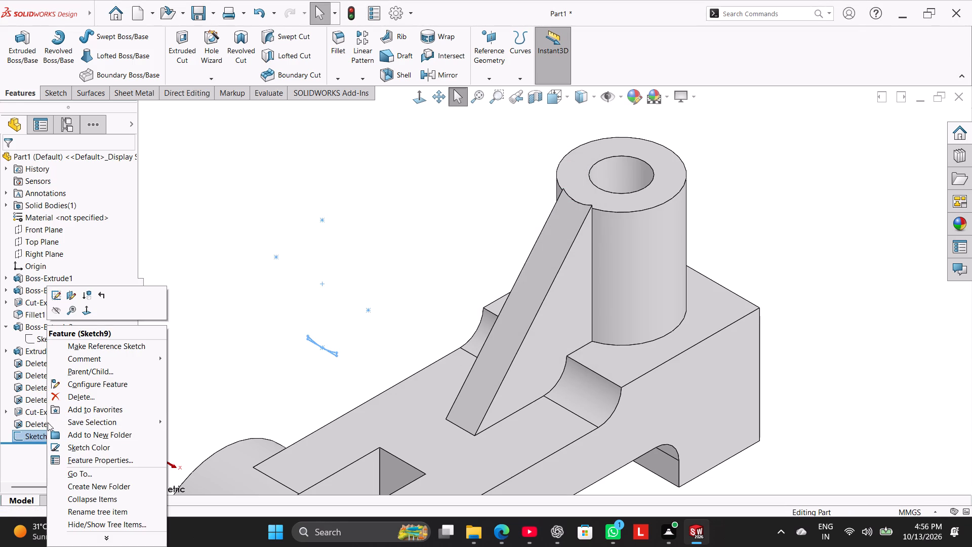
click(71, 398)
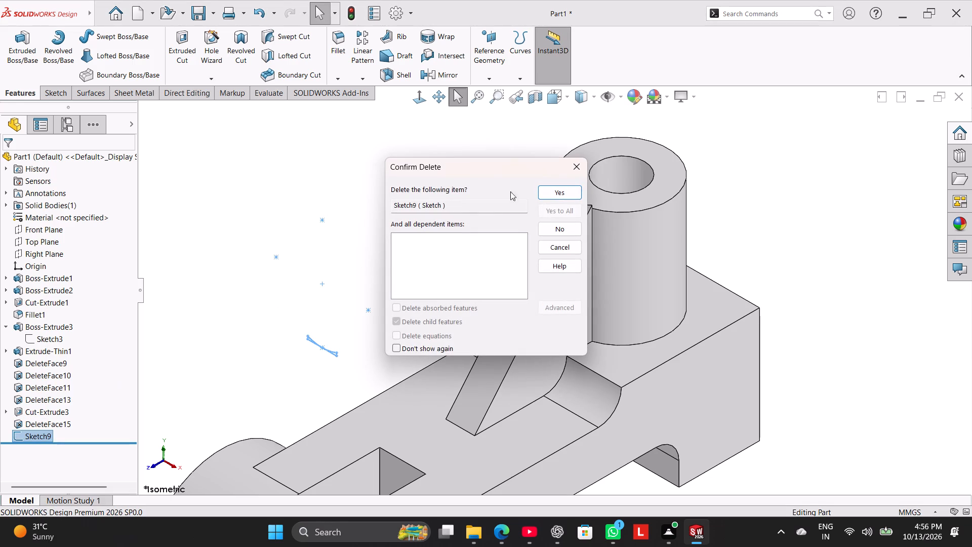
click(550, 193)
right_click(49, 422)
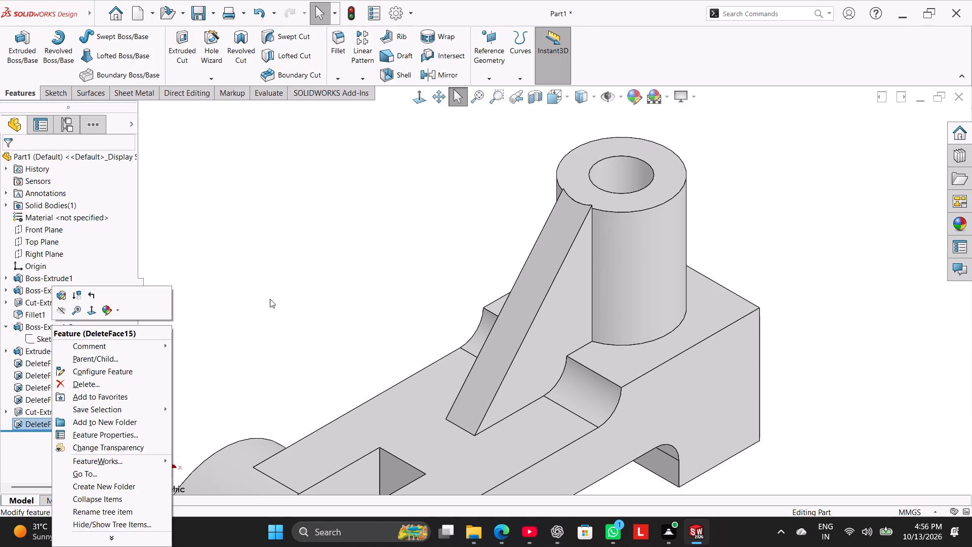
click(98, 380)
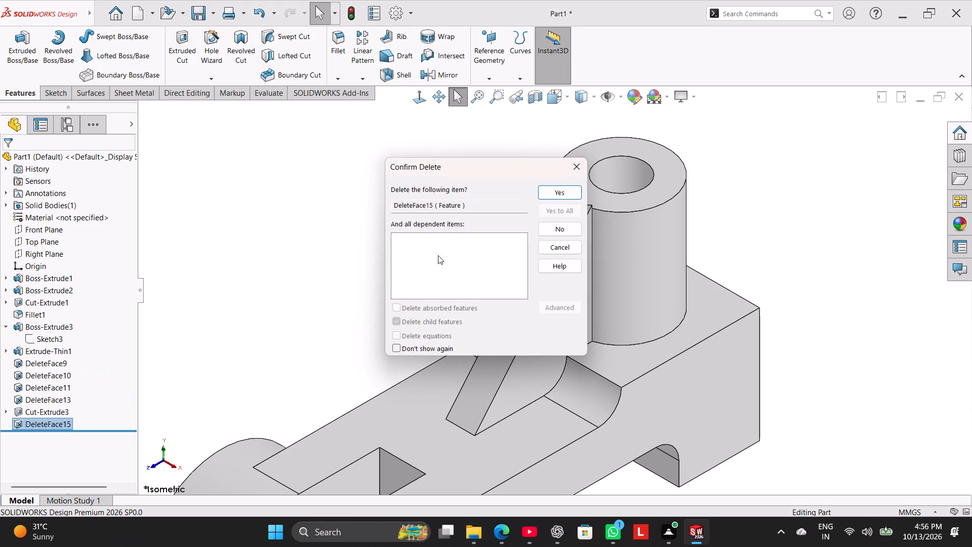
click(546, 196)
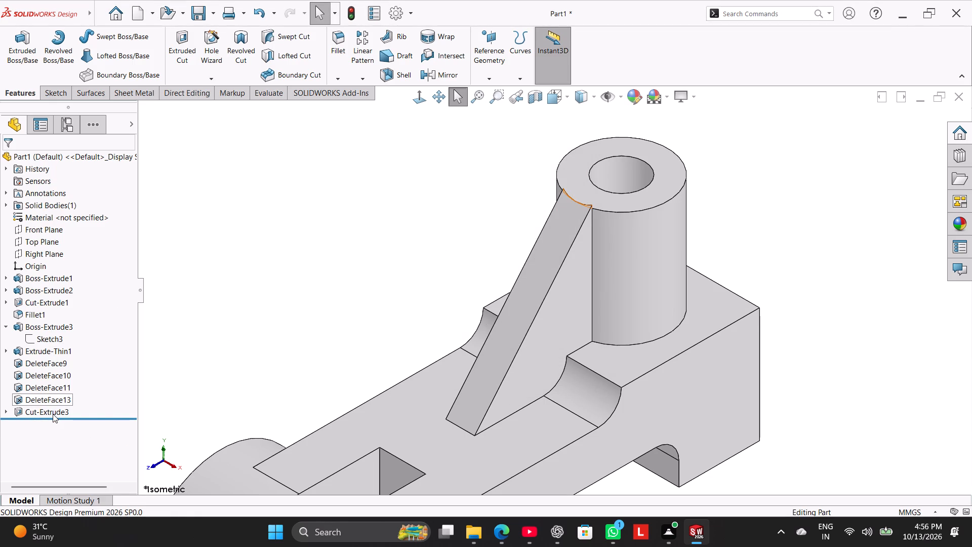
Delete the Cut-Extrude3 feature at the rib's tip, keeping its sketch.
right_click(53, 414)
click(225, 316)
right_click(38, 411)
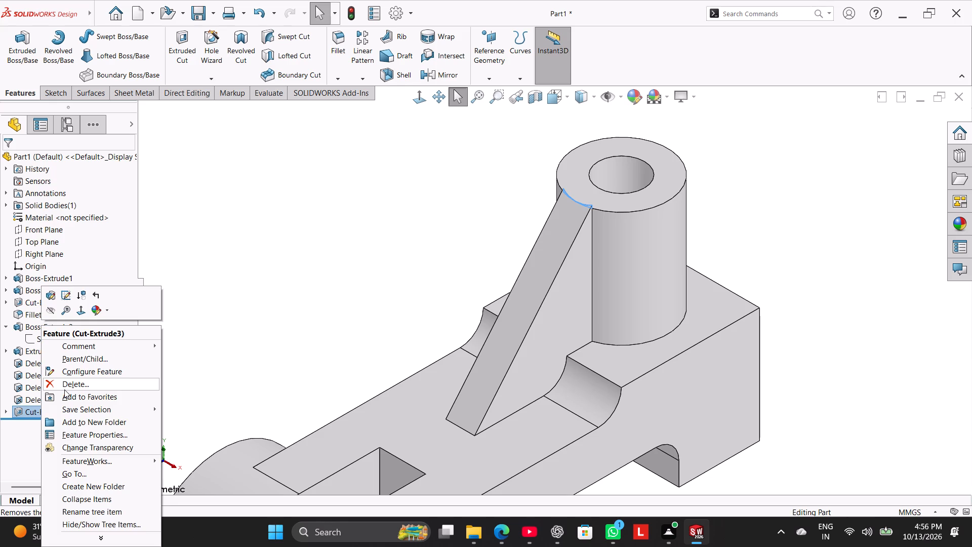
click(65, 388)
click(551, 191)
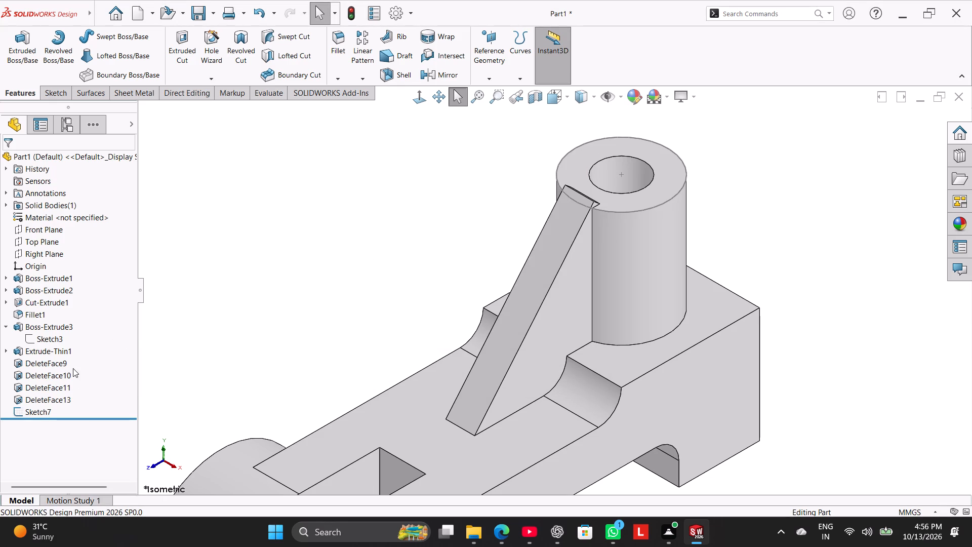
Examine Sketch7, DeleteFace13 and DeleteFace10 to see which geometry around the rib and boss each affects.
click(34, 411)
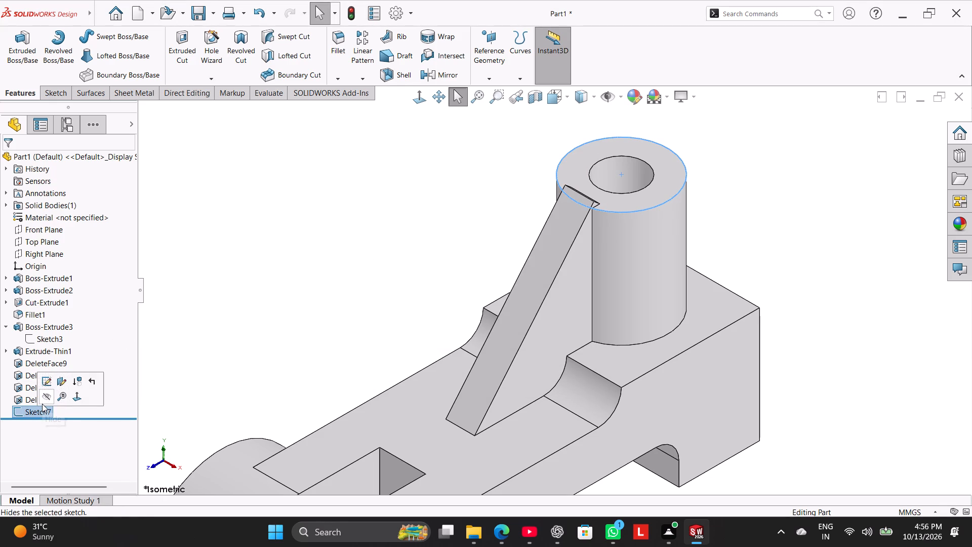
click(197, 317)
click(23, 396)
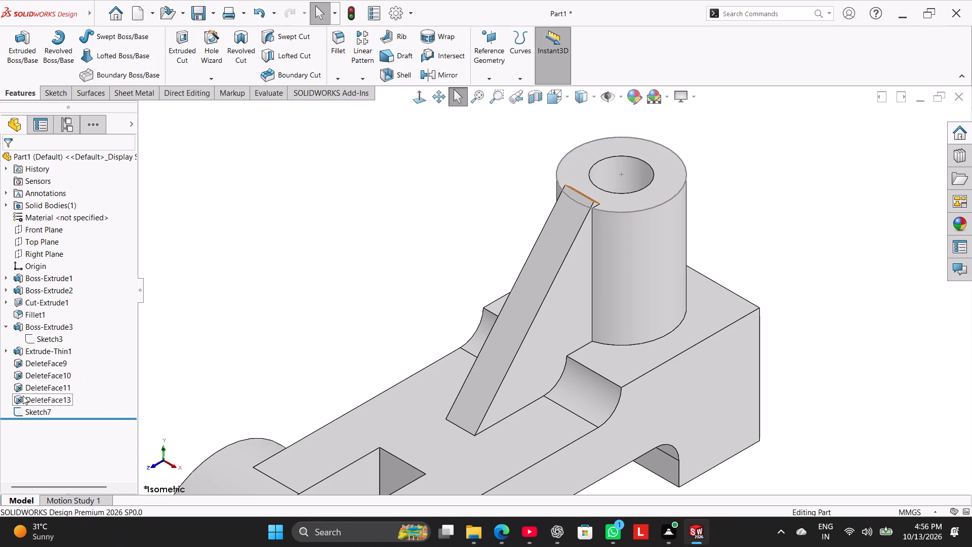
scroll(287, 365, up, 3)
middle_drag(274, 366, 206, 365)
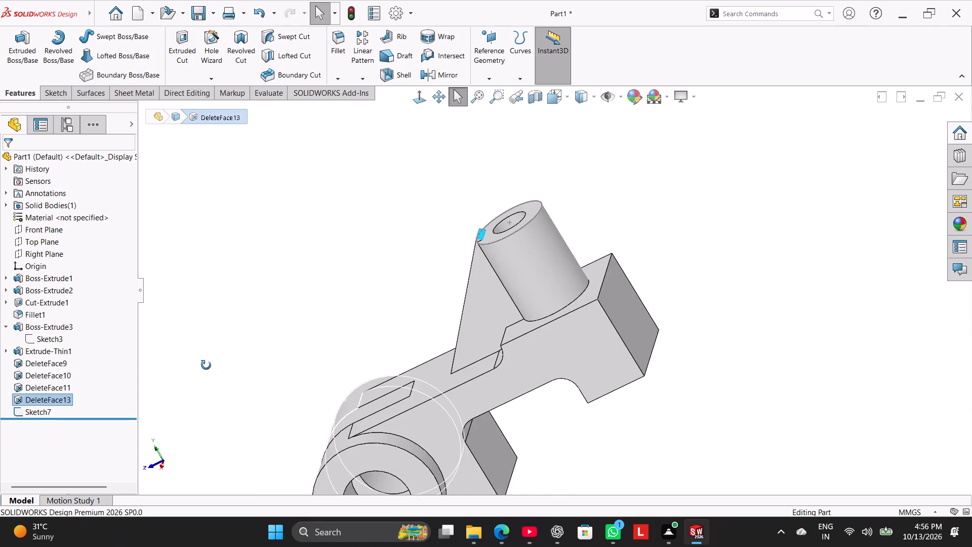
middle_drag(206, 365, 197, 361)
click(42, 376)
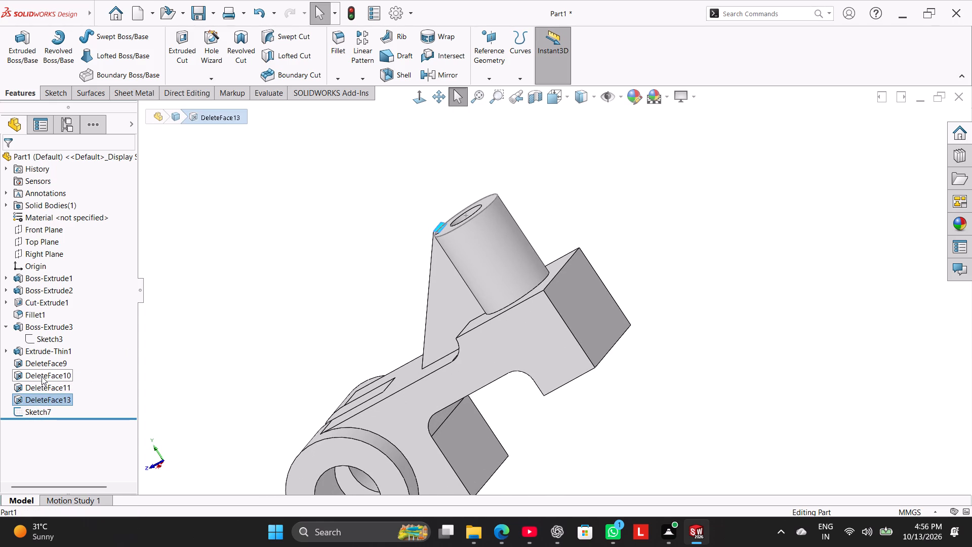
click(55, 346)
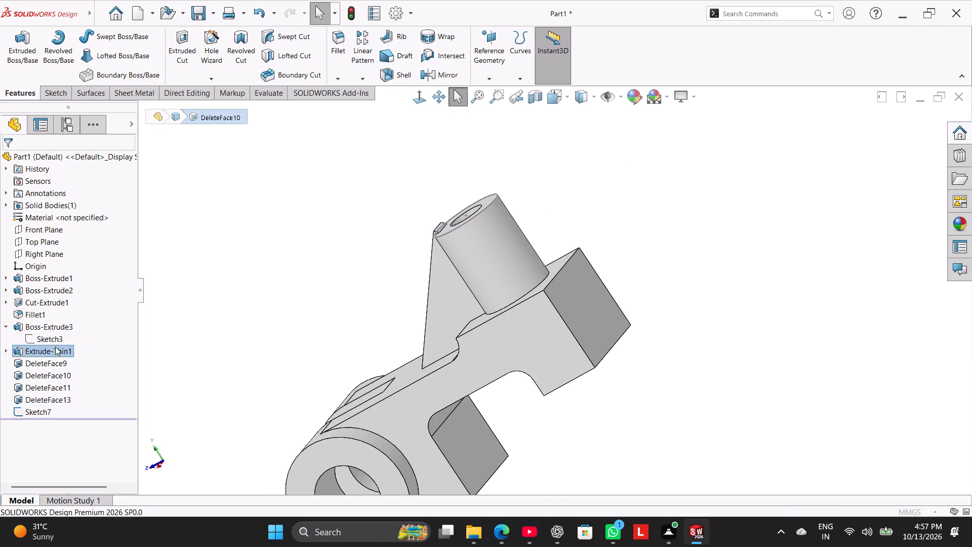
middle_drag(184, 330, 200, 347)
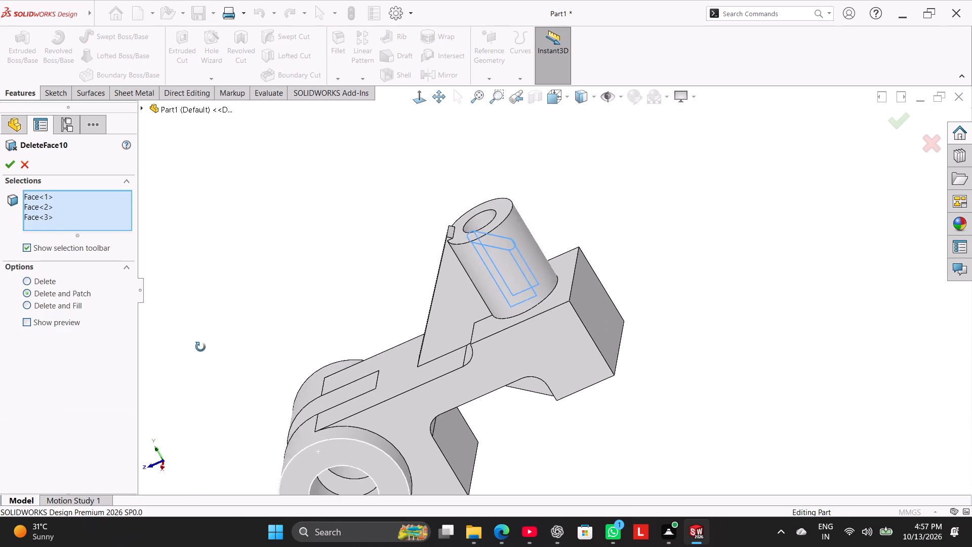
middle_drag(200, 347, 196, 374)
click(26, 164)
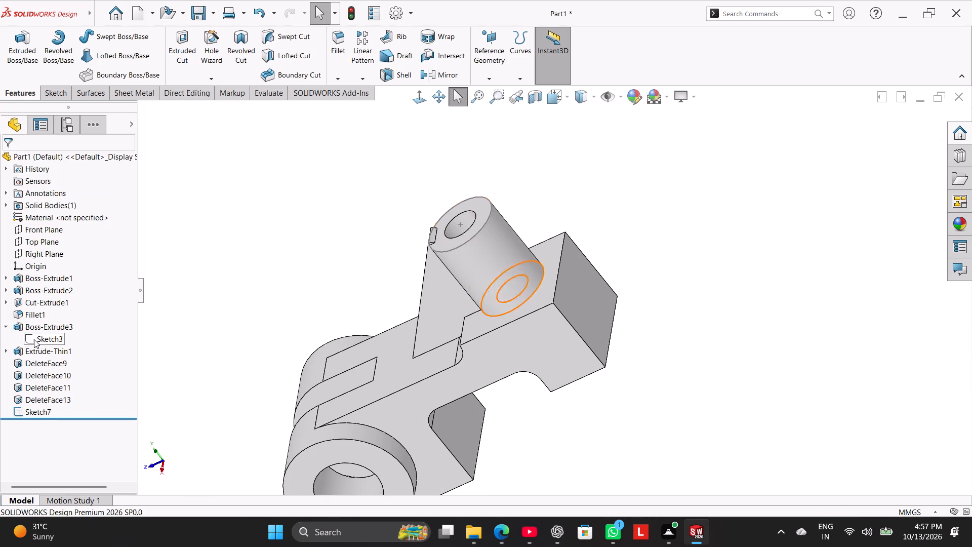
Delete the four remaining face-deletion features: DeleteFace9, DeleteFace11, DeleteFace13 and DeleteFace10.
right_click(44, 367)
click(72, 385)
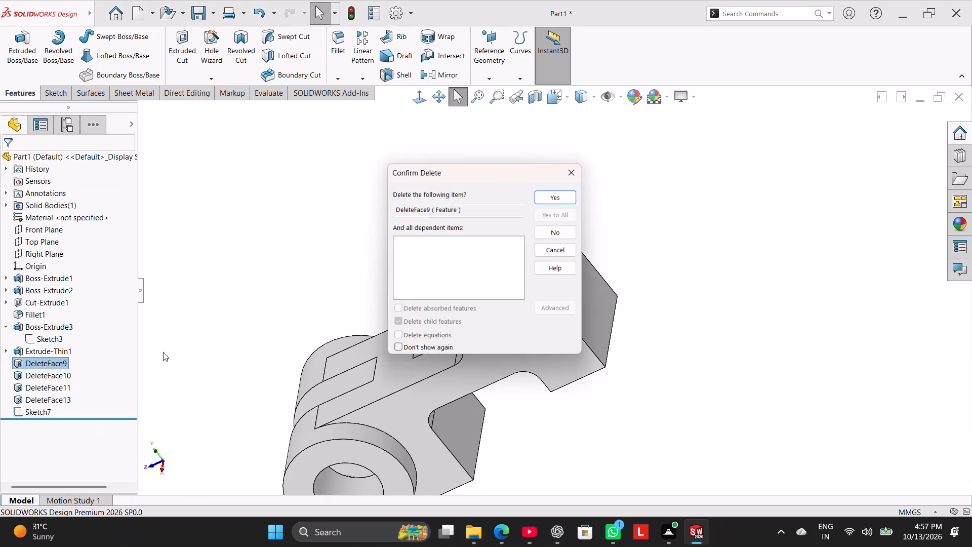
click(555, 190)
right_click(54, 378)
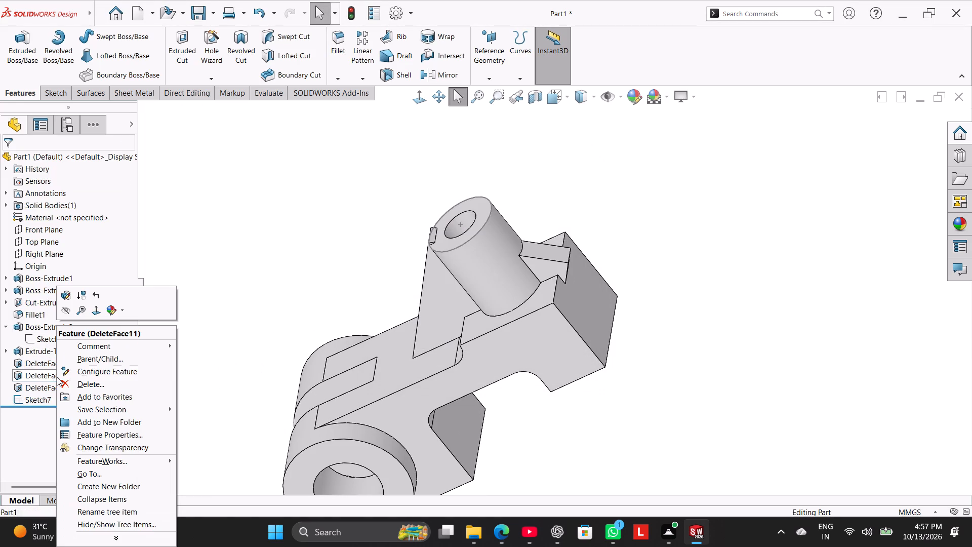
click(105, 384)
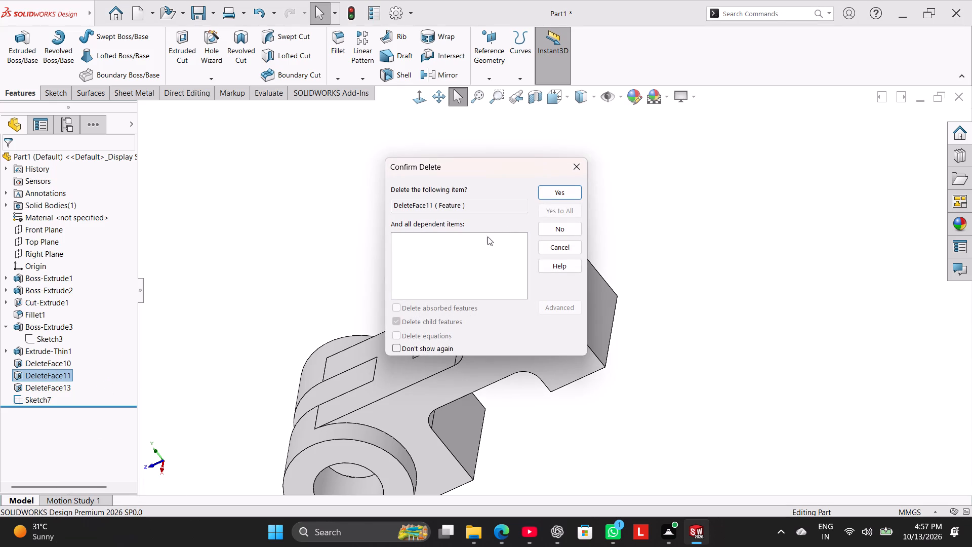
click(546, 198)
right_click(63, 373)
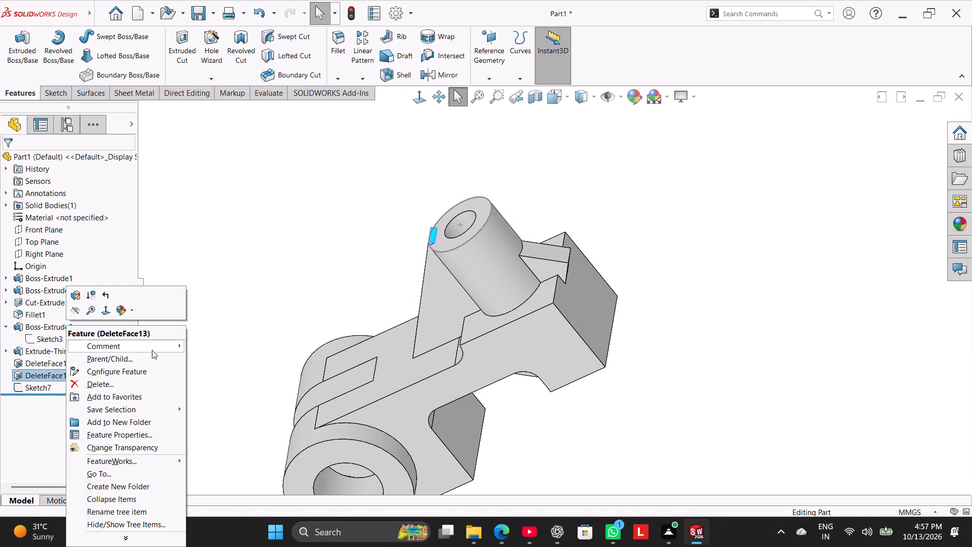
click(117, 386)
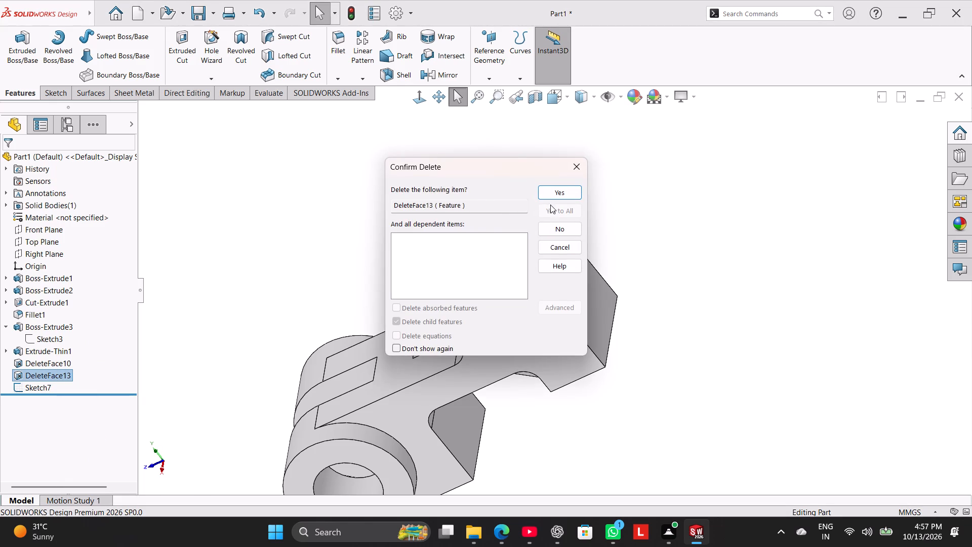
click(554, 196)
right_click(47, 363)
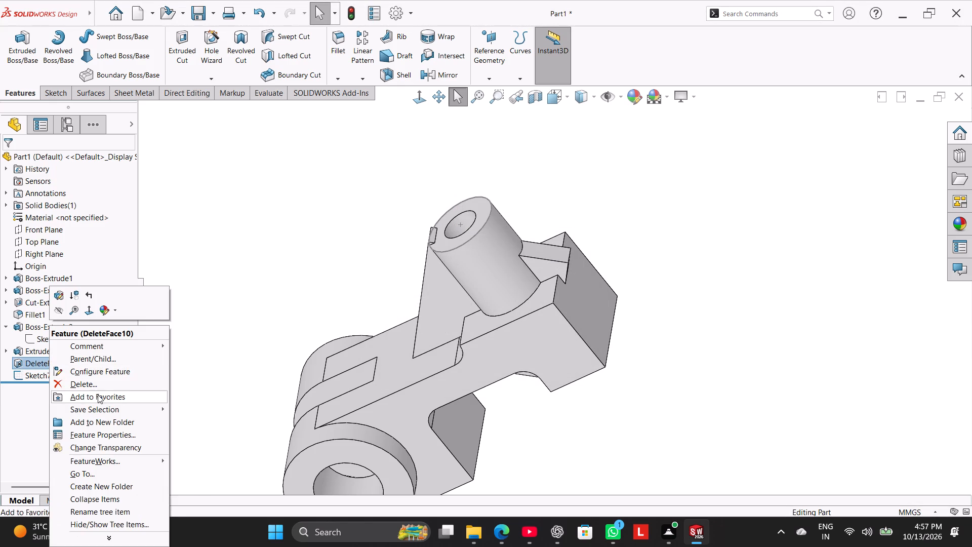
click(98, 388)
click(546, 193)
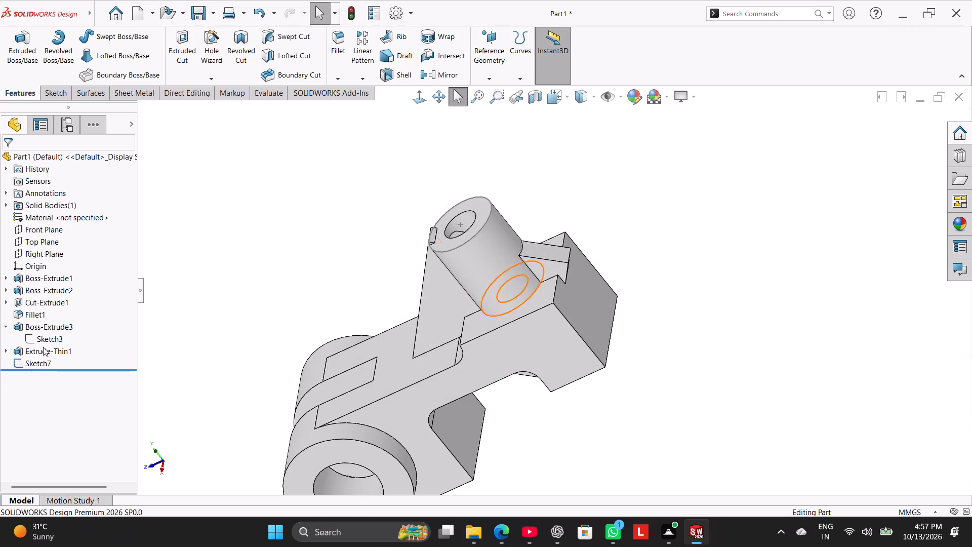
Delete the leftover Sketch7.
click(30, 366)
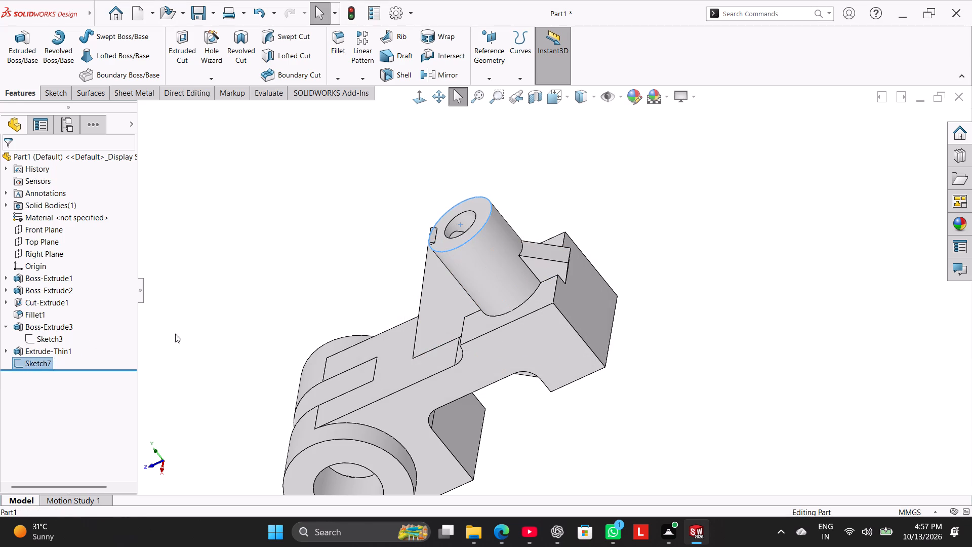
click(185, 323)
right_click(29, 365)
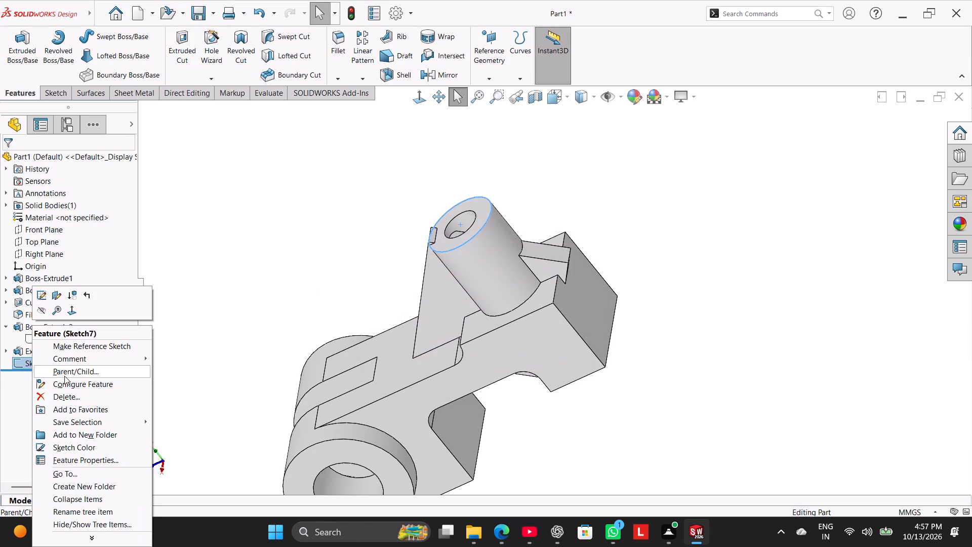
click(73, 394)
click(562, 189)
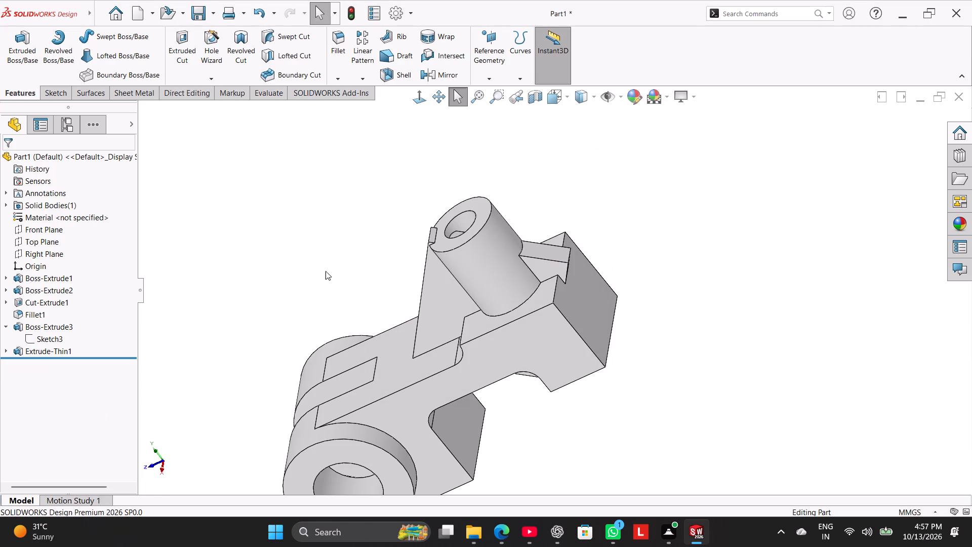
Delete the Extrude-Thin1 rib feature, keeping its absorbed sketch.
right_click(36, 351)
click(84, 381)
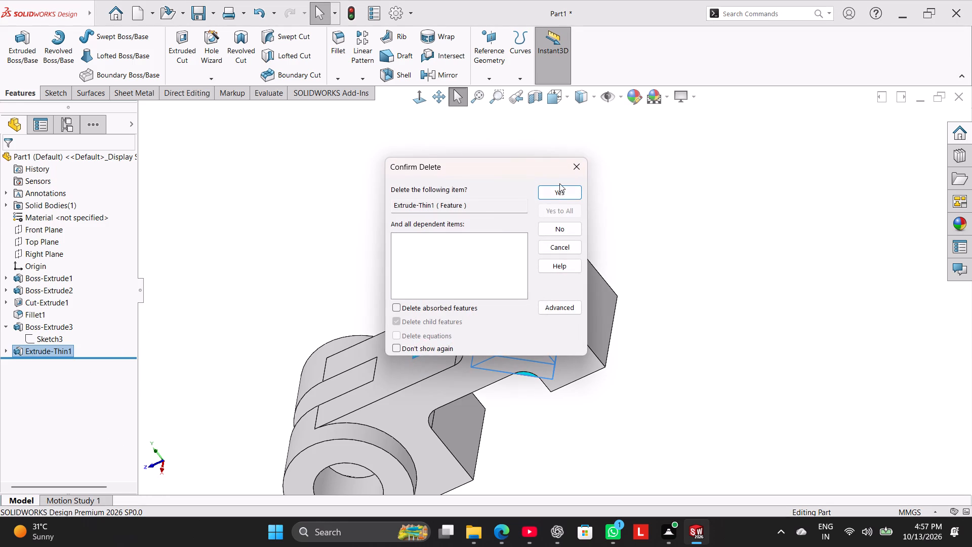
click(561, 187)
click(274, 264)
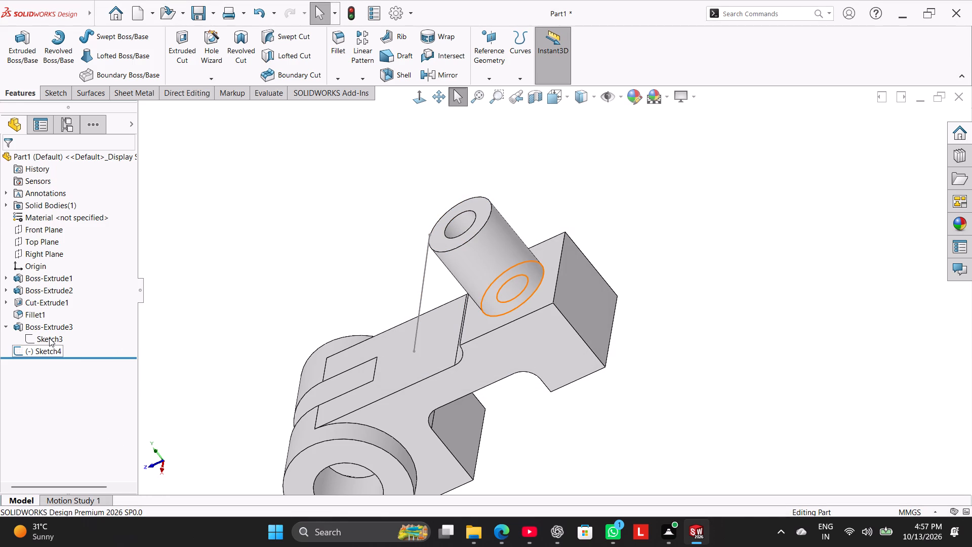
Open Sketch4, which holds the rib's sloped line, for editing.
right_click(49, 350)
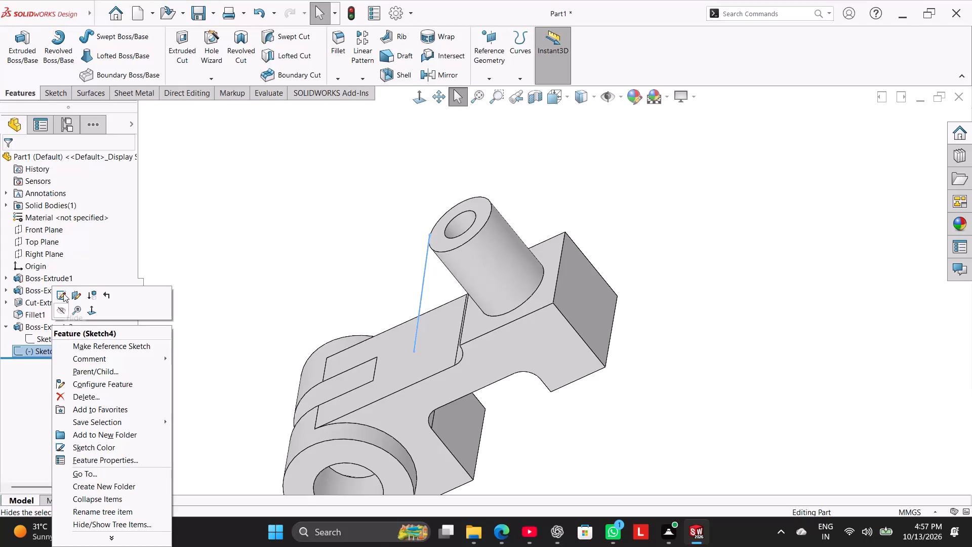
click(63, 292)
click(447, 202)
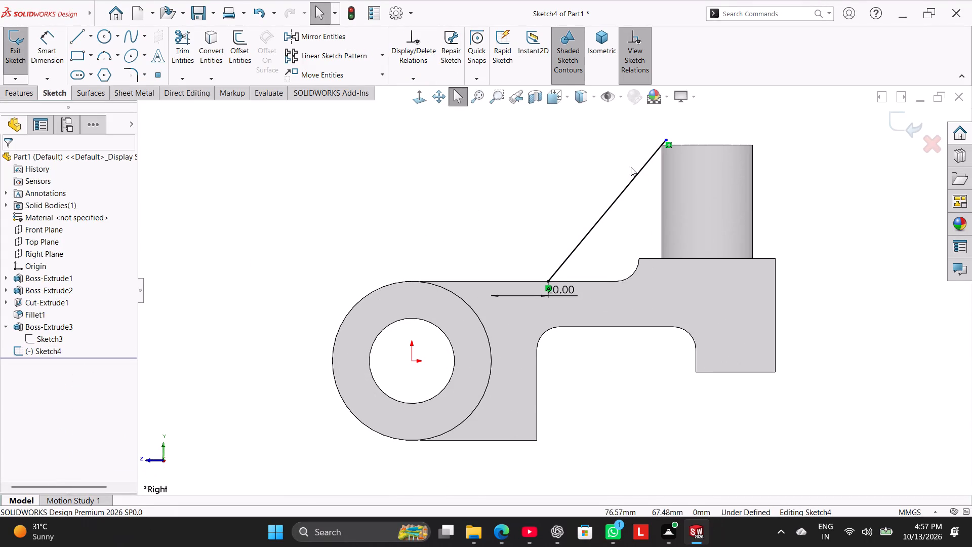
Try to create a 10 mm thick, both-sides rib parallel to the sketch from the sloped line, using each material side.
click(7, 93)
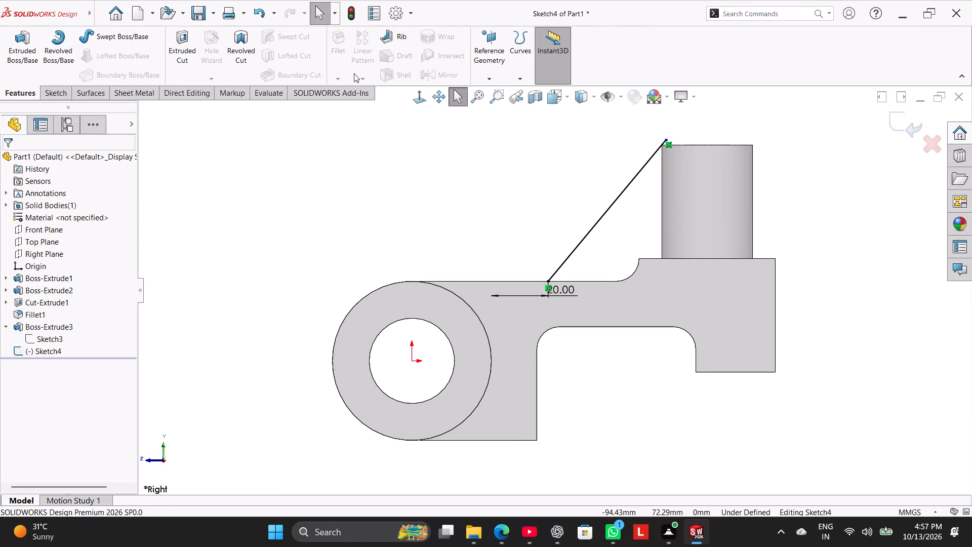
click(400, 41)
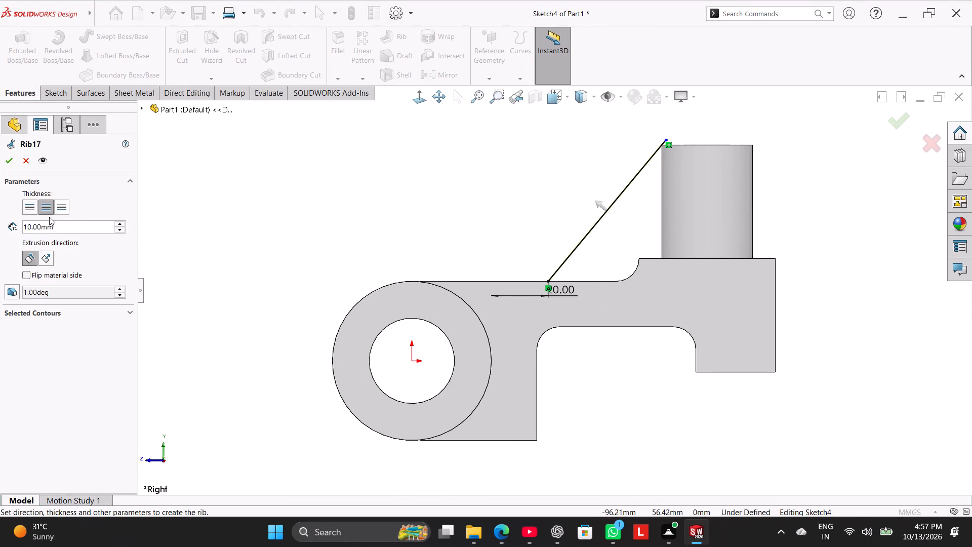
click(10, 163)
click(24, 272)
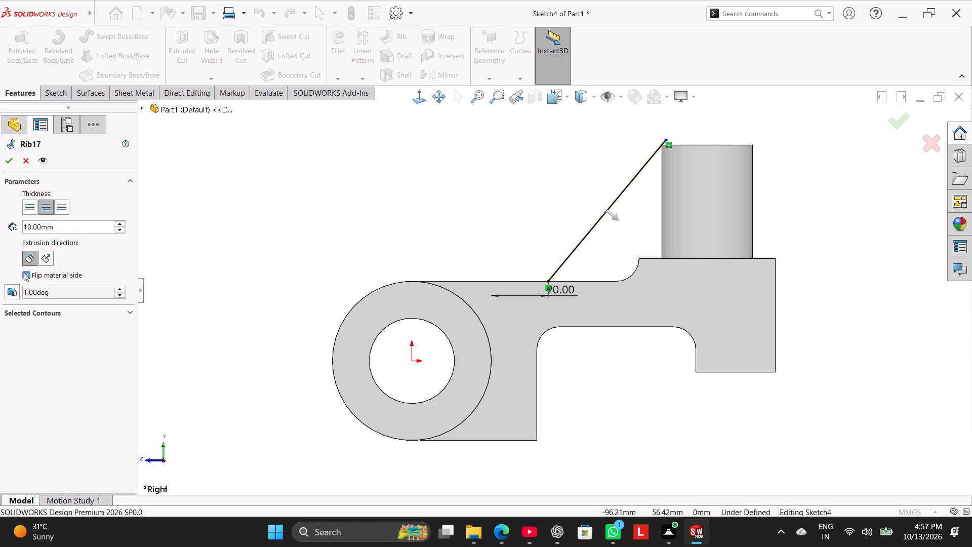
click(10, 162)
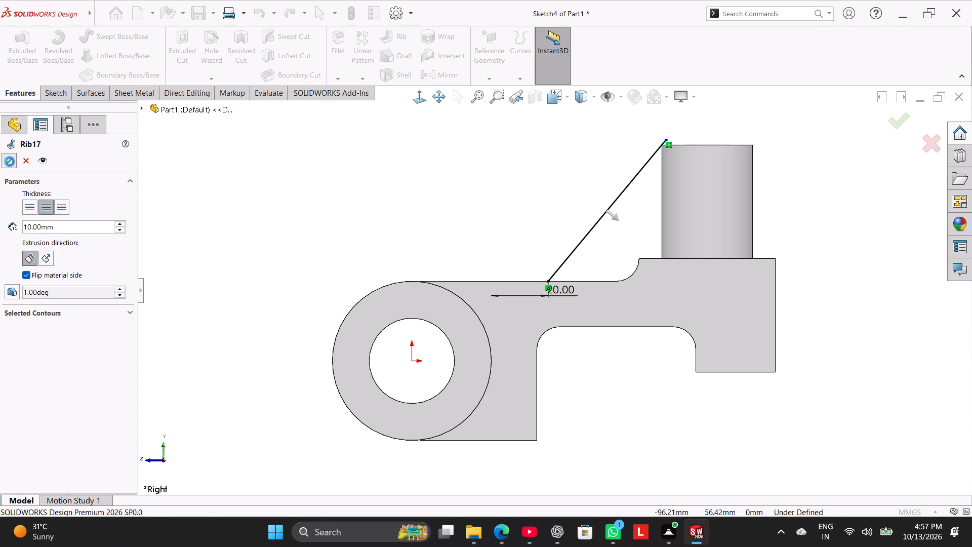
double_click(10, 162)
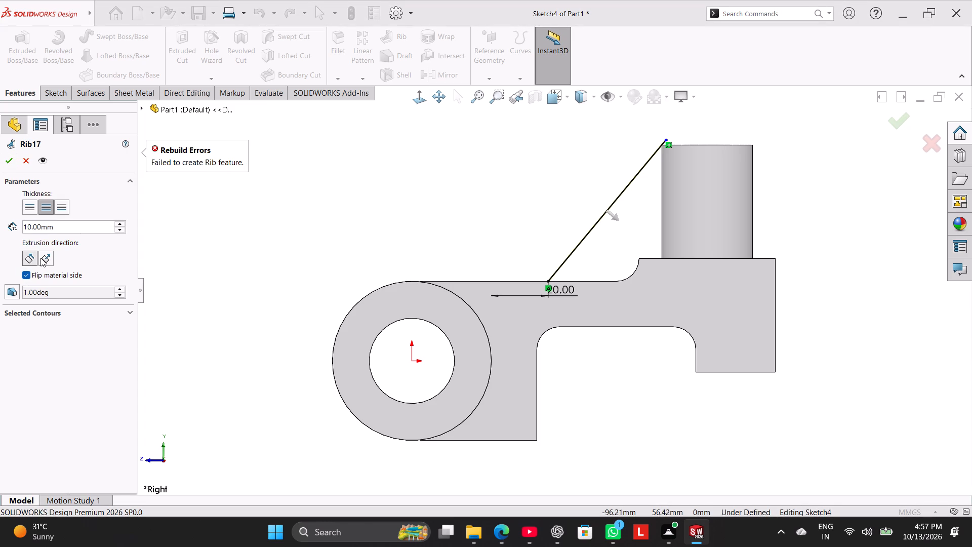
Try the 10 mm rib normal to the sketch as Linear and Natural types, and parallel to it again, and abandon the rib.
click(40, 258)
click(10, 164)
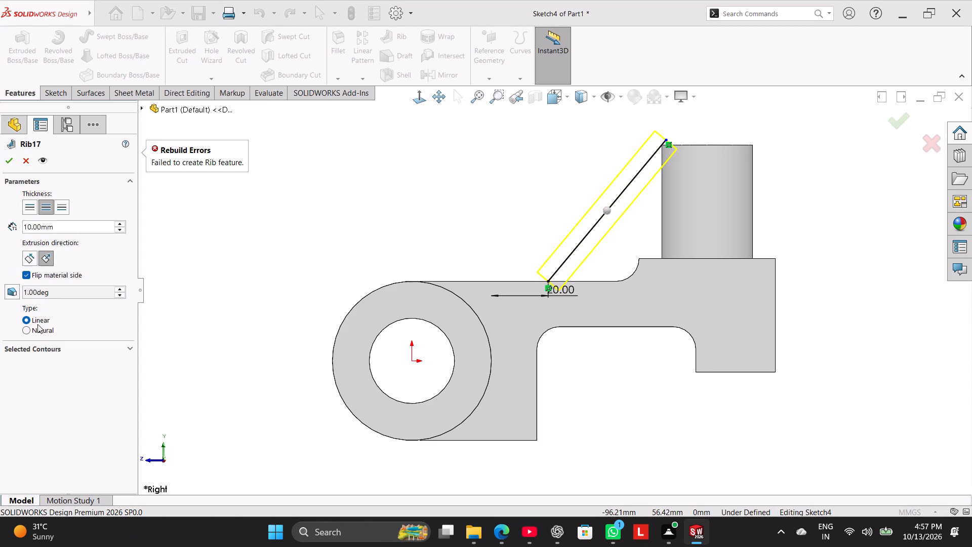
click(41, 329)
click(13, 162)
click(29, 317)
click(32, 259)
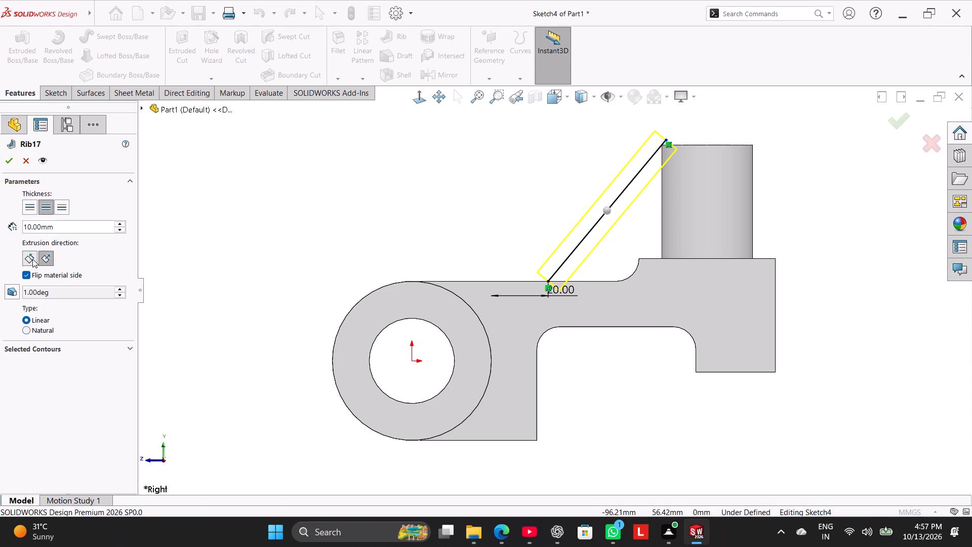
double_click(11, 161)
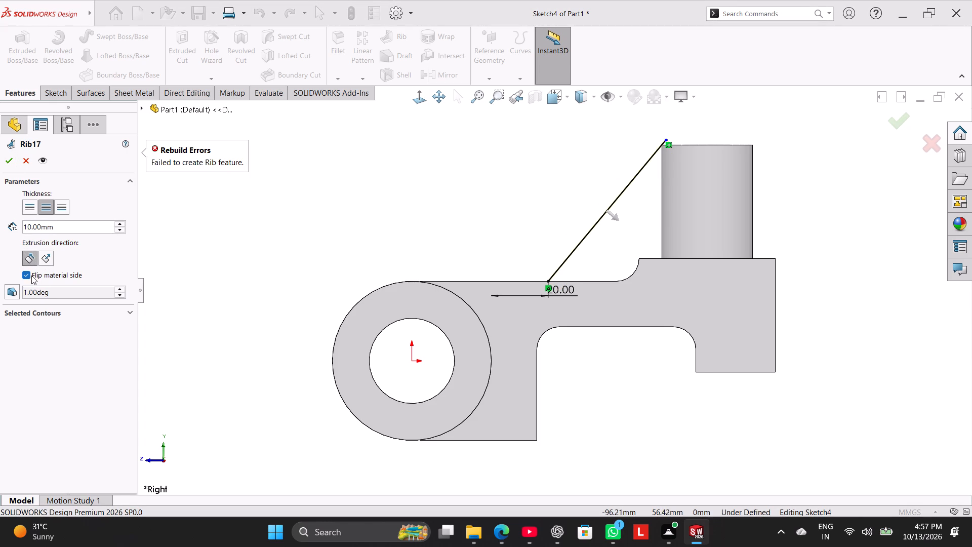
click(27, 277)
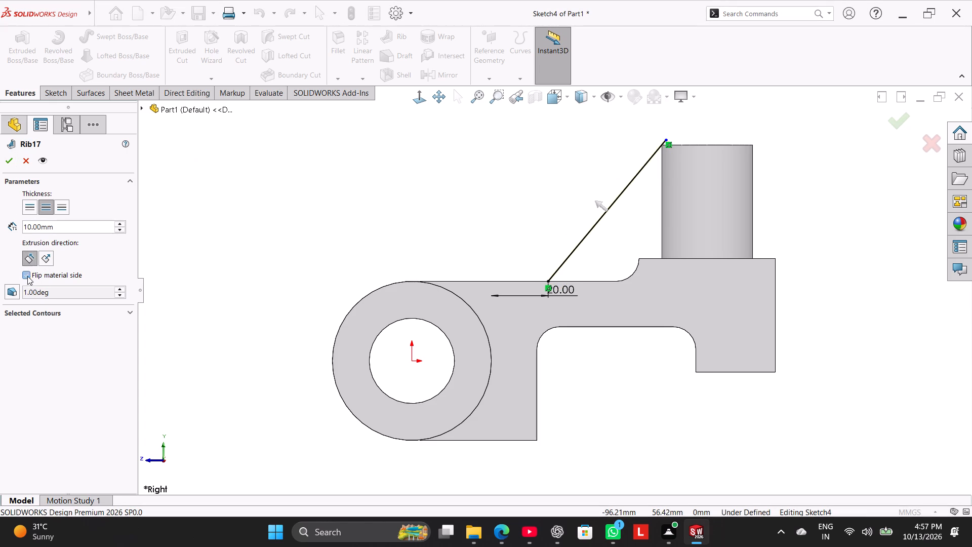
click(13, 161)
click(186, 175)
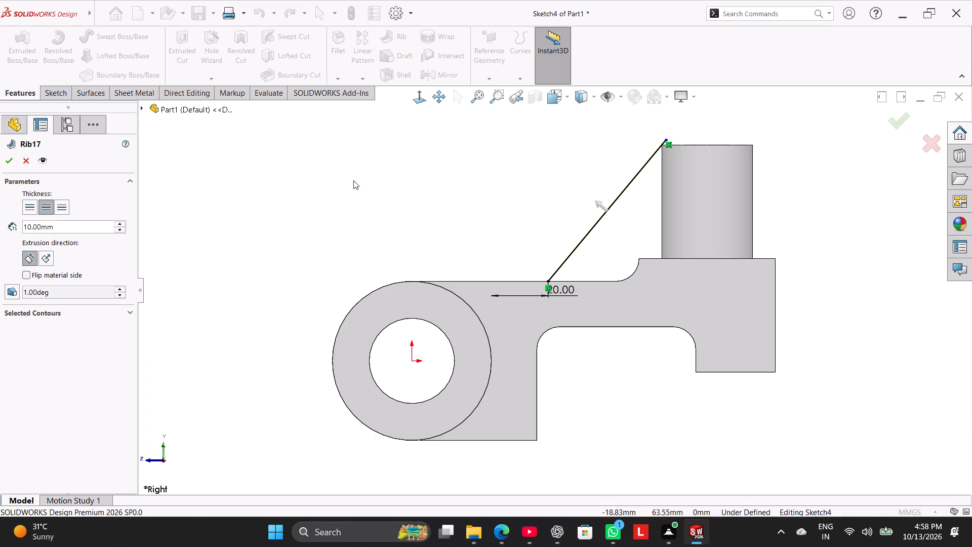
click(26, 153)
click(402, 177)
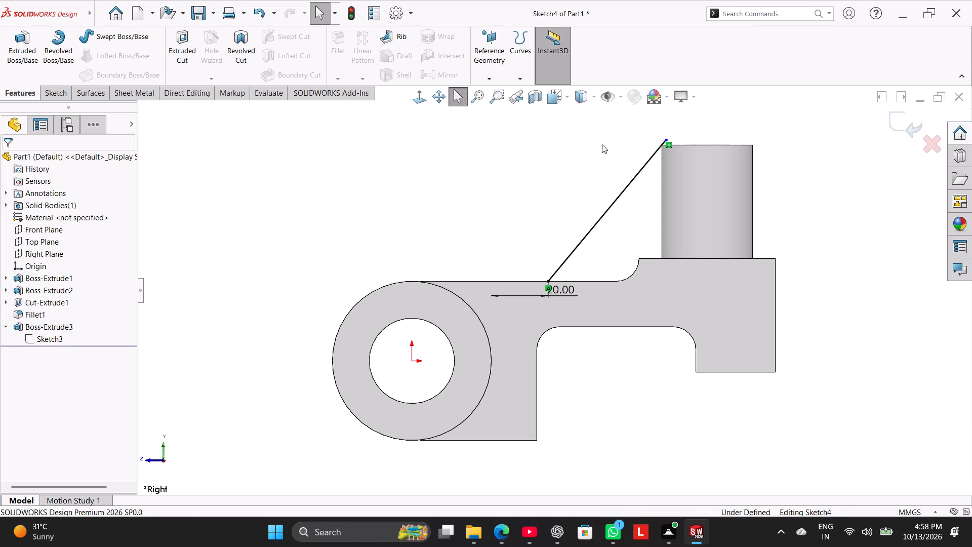
Delete the sloped line's relation at the boss's top corner and move the line's upper endpoint just outside the boss.
scroll(650, 133, down, 8)
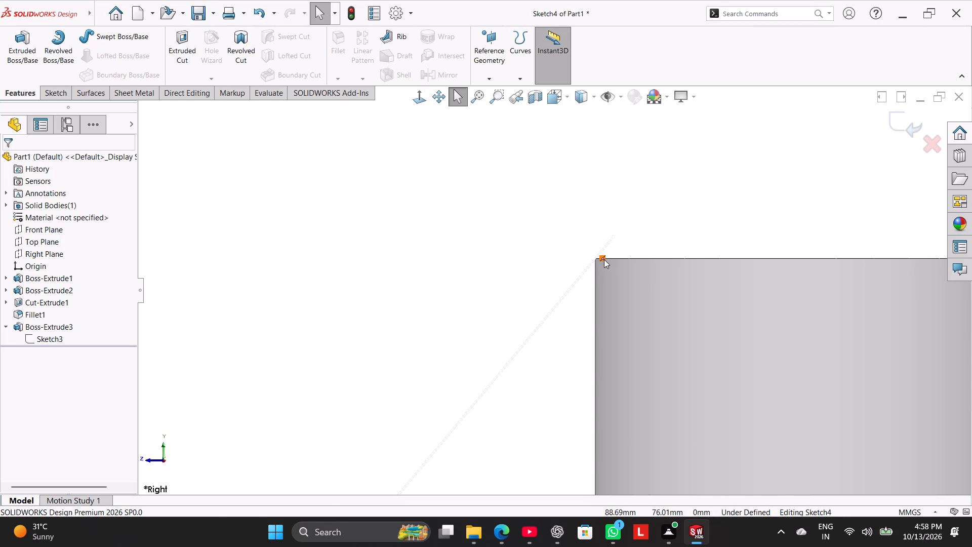
right_click(604, 259)
click(631, 392)
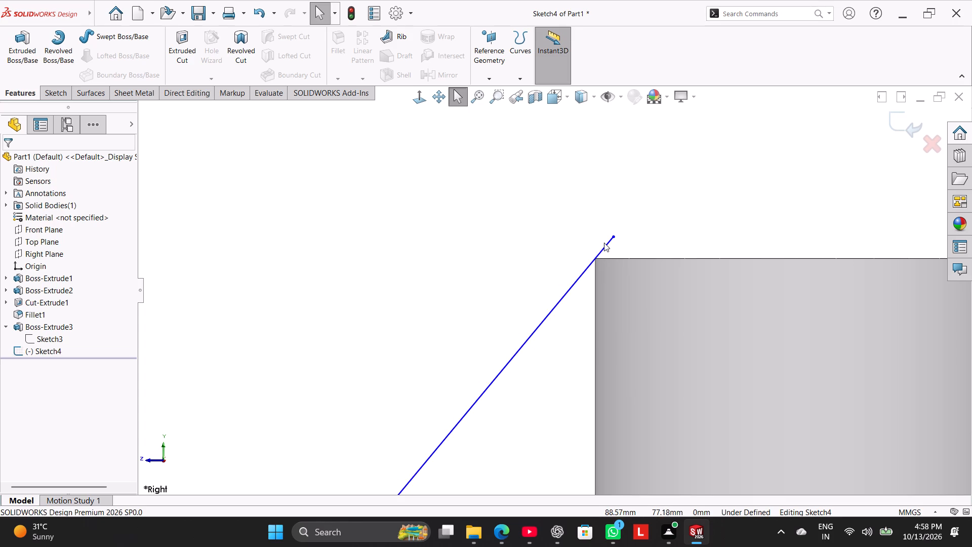
drag(611, 239, 585, 260)
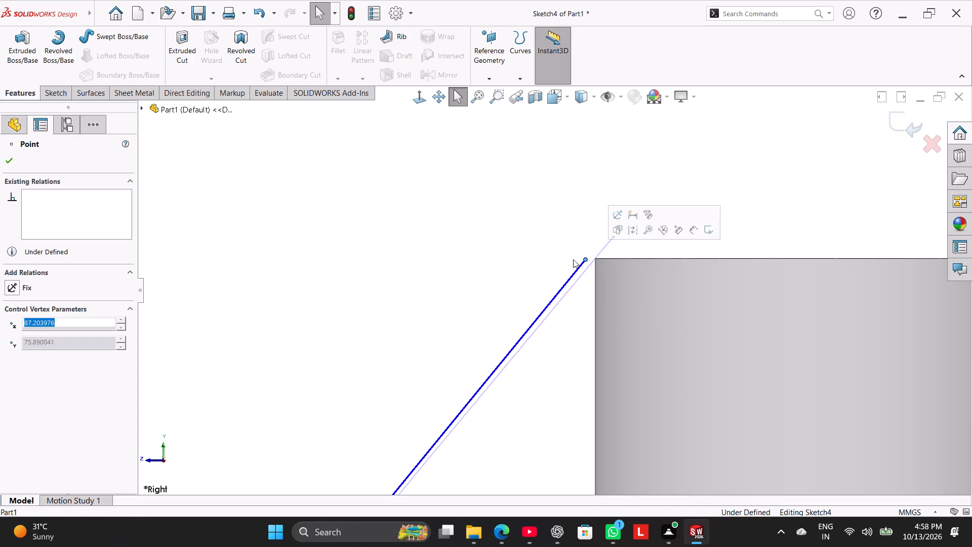
click(7, 161)
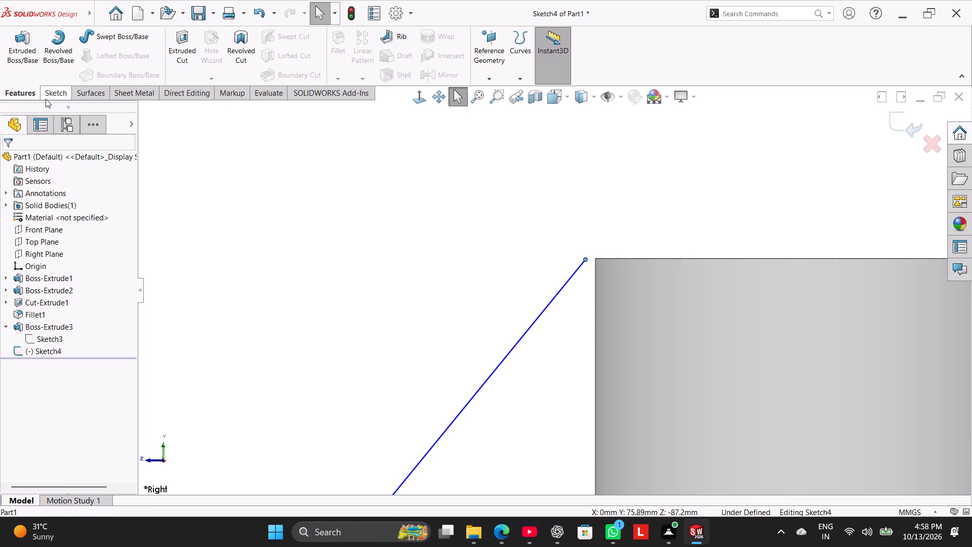
Sketch a horizontal line about 0.8 mm long joining the boss's top corner to the sloped line's upper endpoint.
click(46, 99)
click(77, 37)
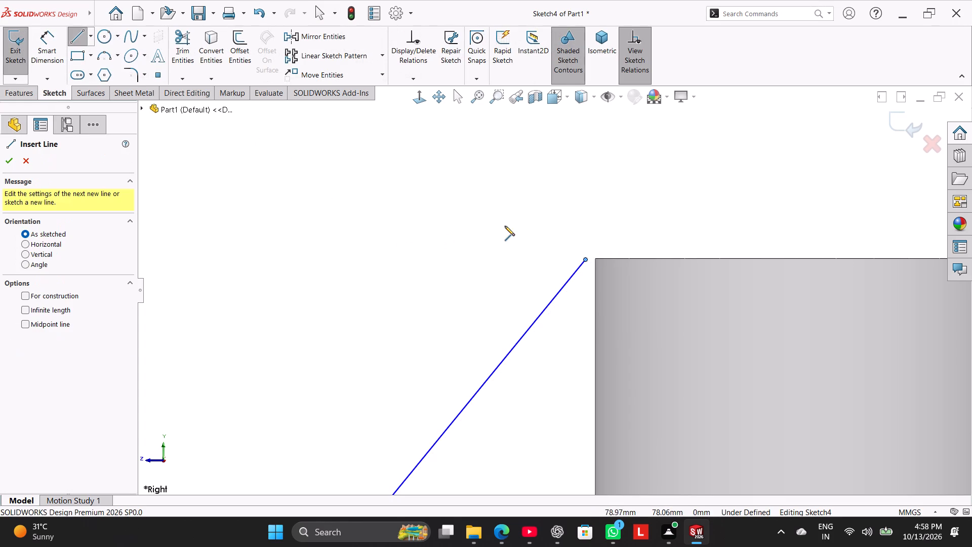
scroll(514, 226, down, 6)
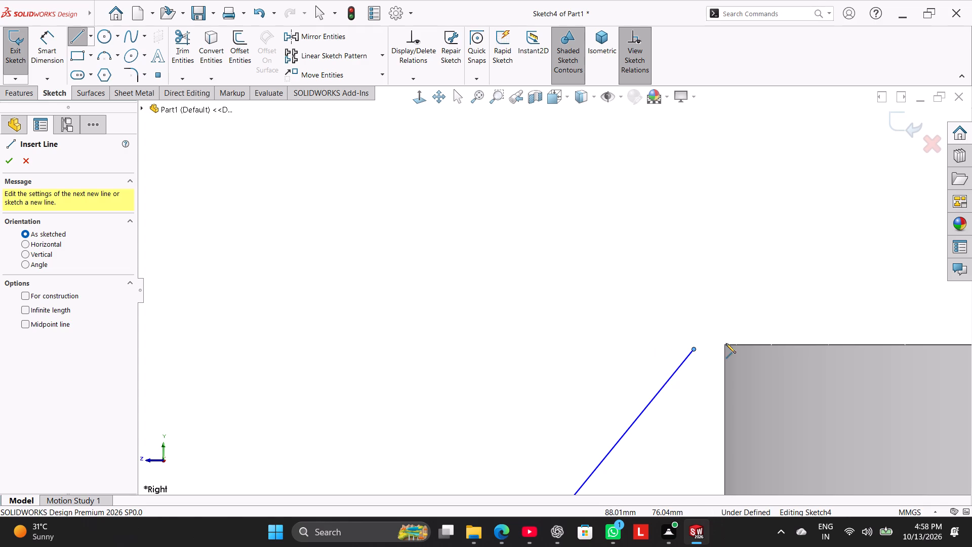
click(726, 343)
click(695, 349)
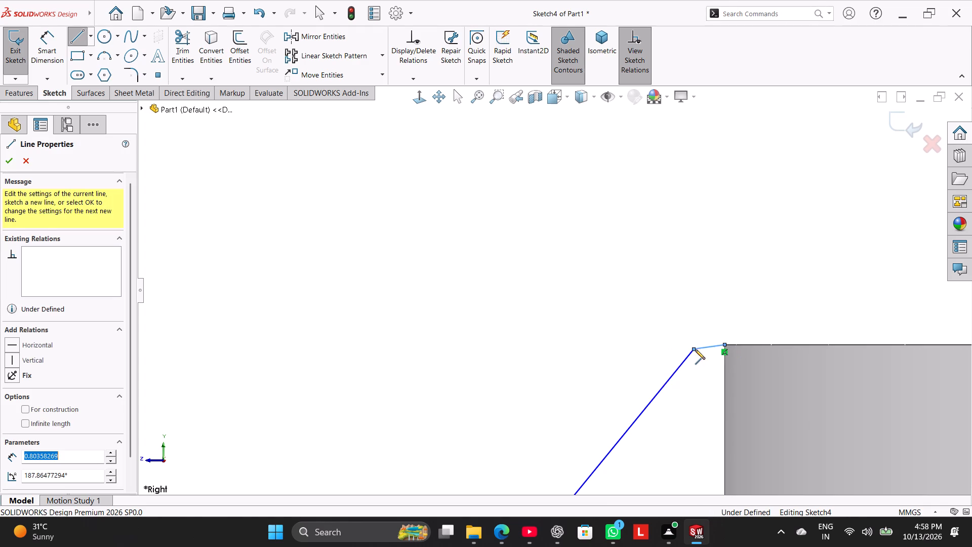
right_click(659, 309)
click(670, 316)
right_click(708, 350)
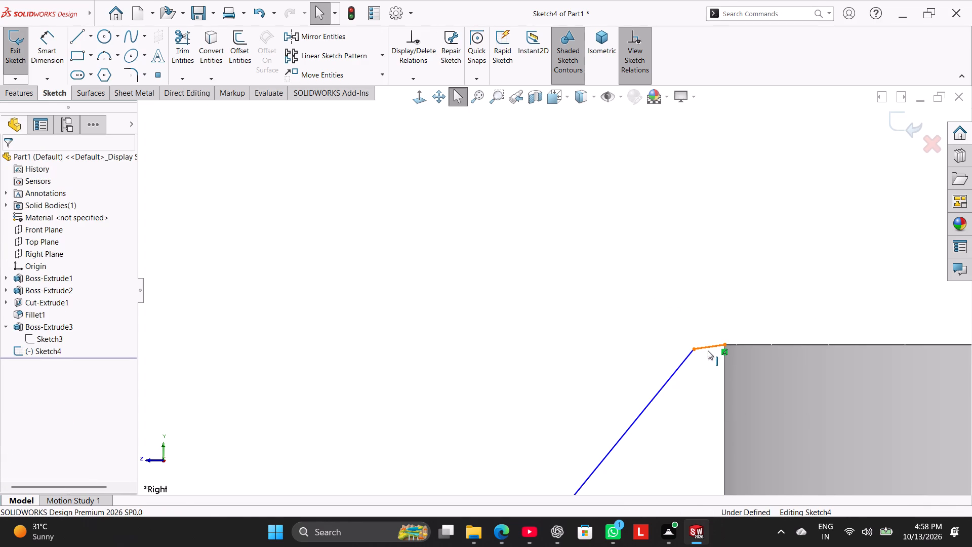
click(717, 307)
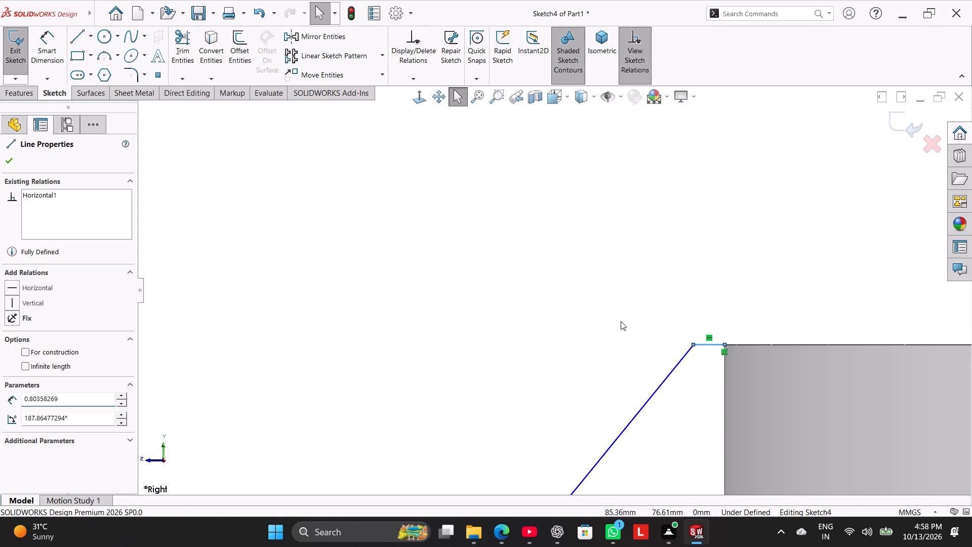
click(621, 321)
Dimension the short horizontal line between the boss's top corner and the sloped line to 0.0001 mm.
scroll(701, 353, up, 10)
scroll(576, 407, up, 4)
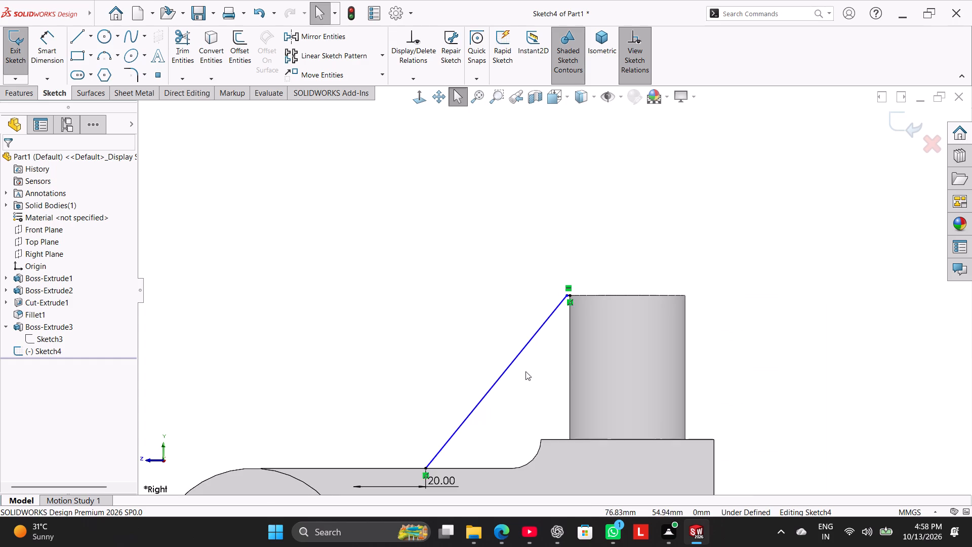
scroll(525, 371, up, 2)
scroll(520, 360, down, 5)
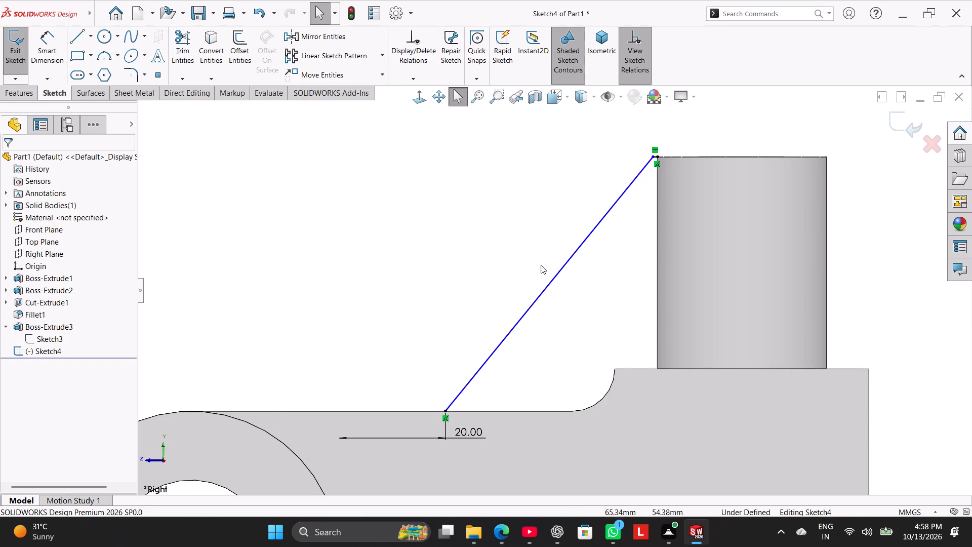
click(45, 51)
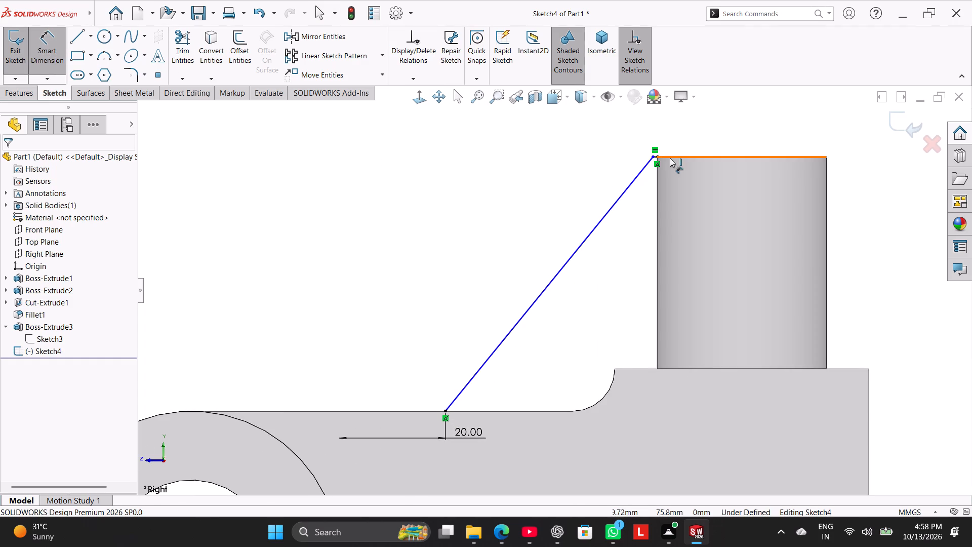
scroll(669, 154, down, 10)
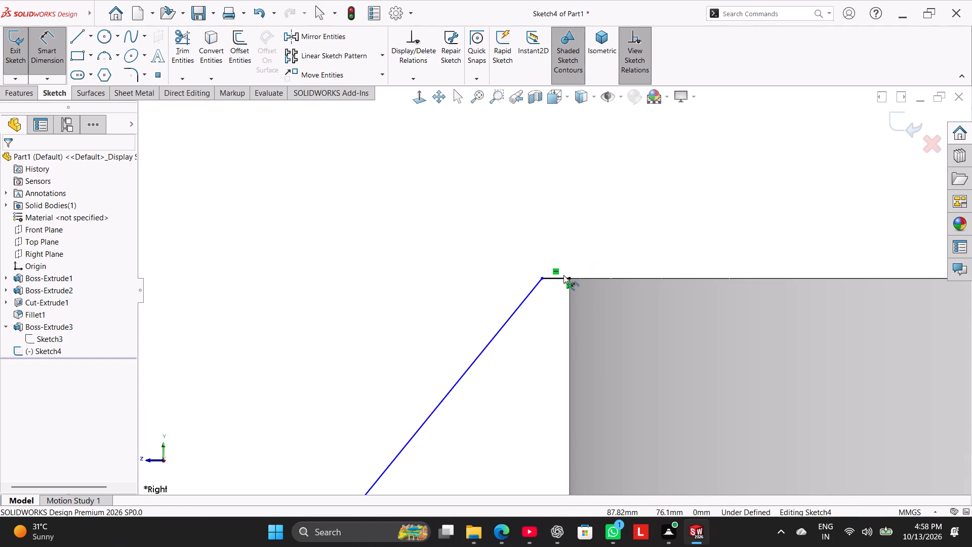
click(562, 278)
click(563, 231)
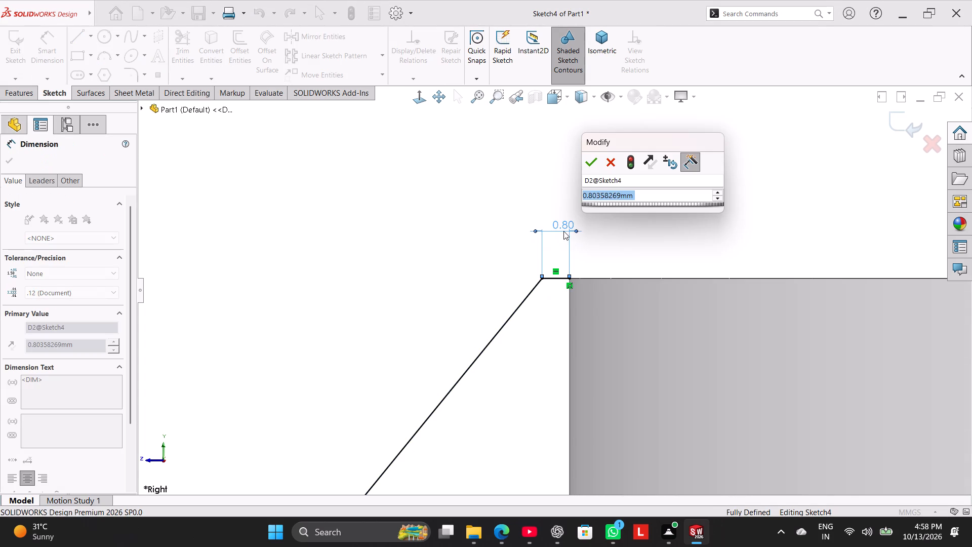
text(0.0001)
key(Return)
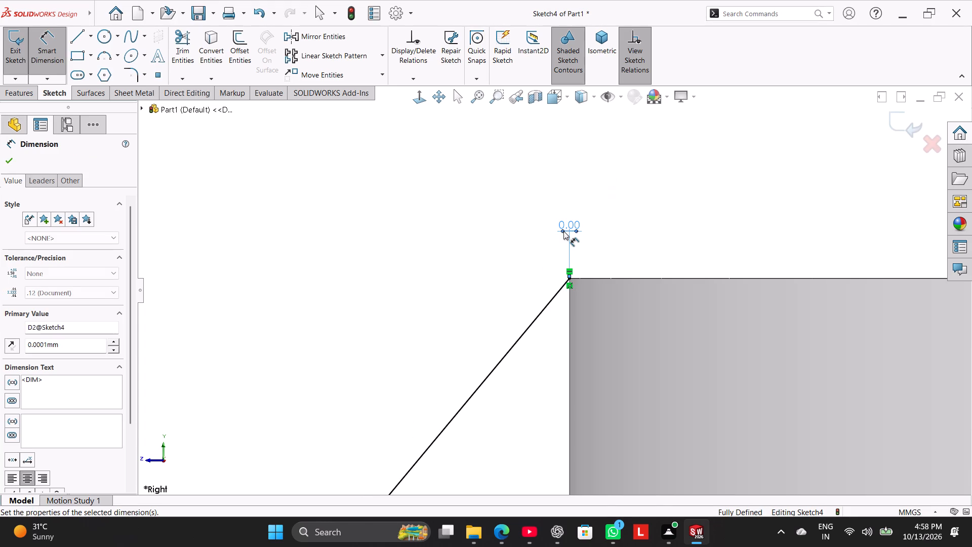
right_click(372, 214)
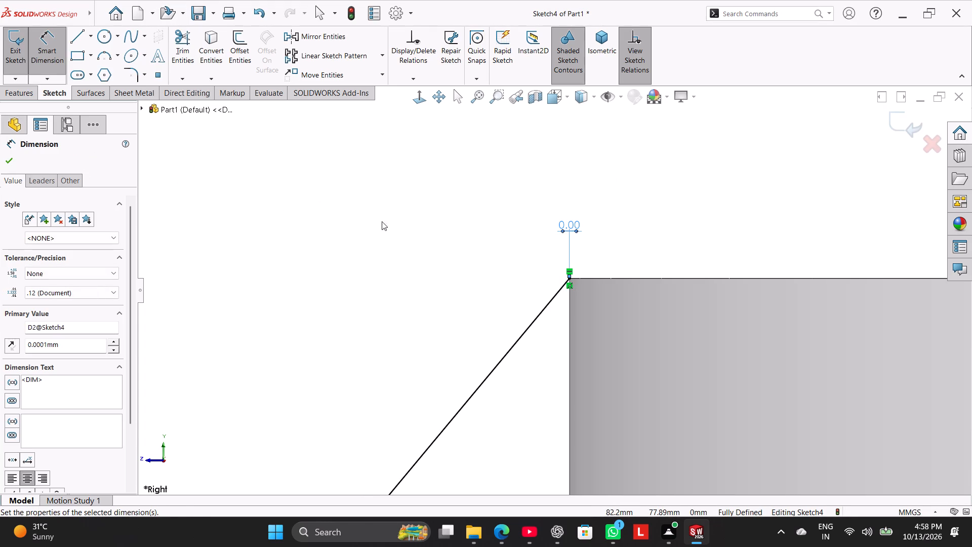
click(410, 248)
Create a 10 mm thick, both-sides rib parallel to the sketch, with the material side flipped.
scroll(610, 245, down, 12)
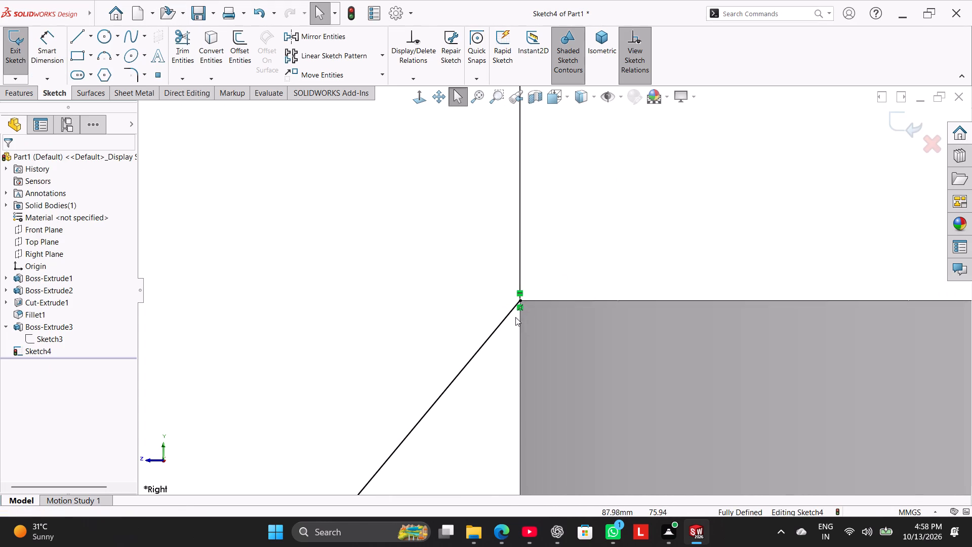
scroll(515, 317, down, 12)
scroll(520, 272, down, 10)
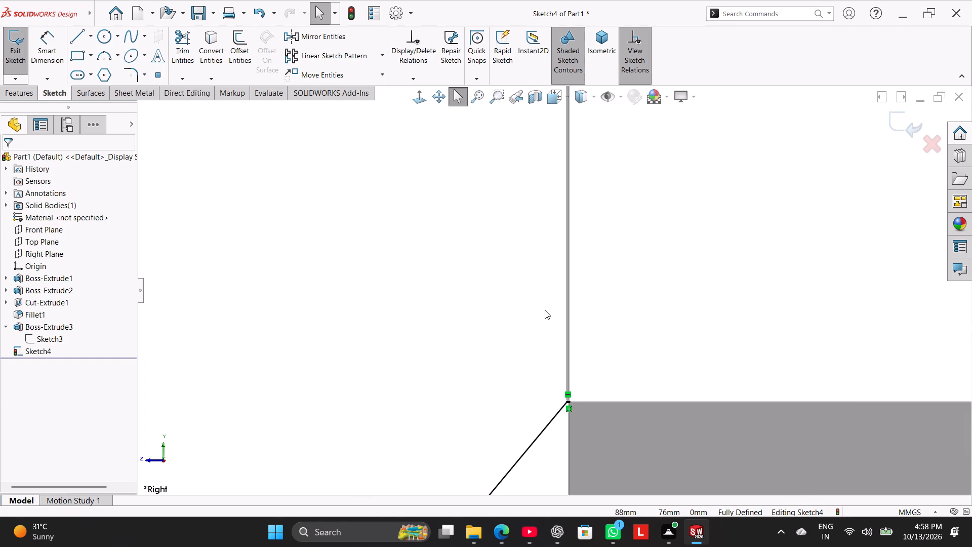
click(28, 95)
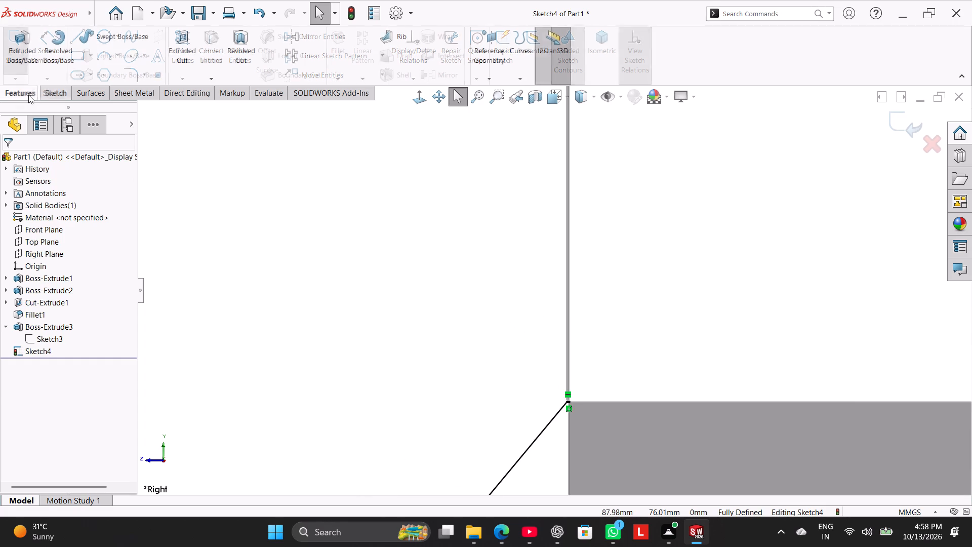
click(401, 34)
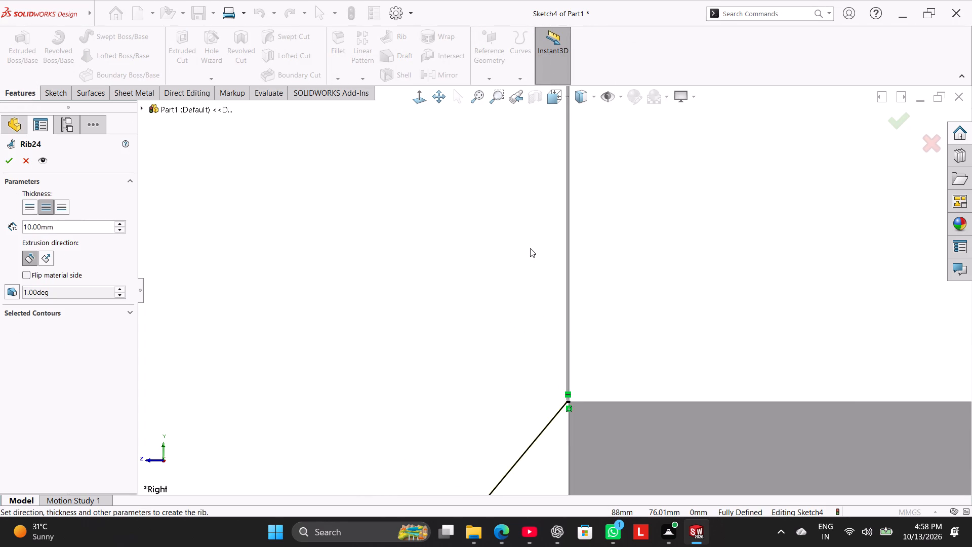
scroll(519, 241, up, 14)
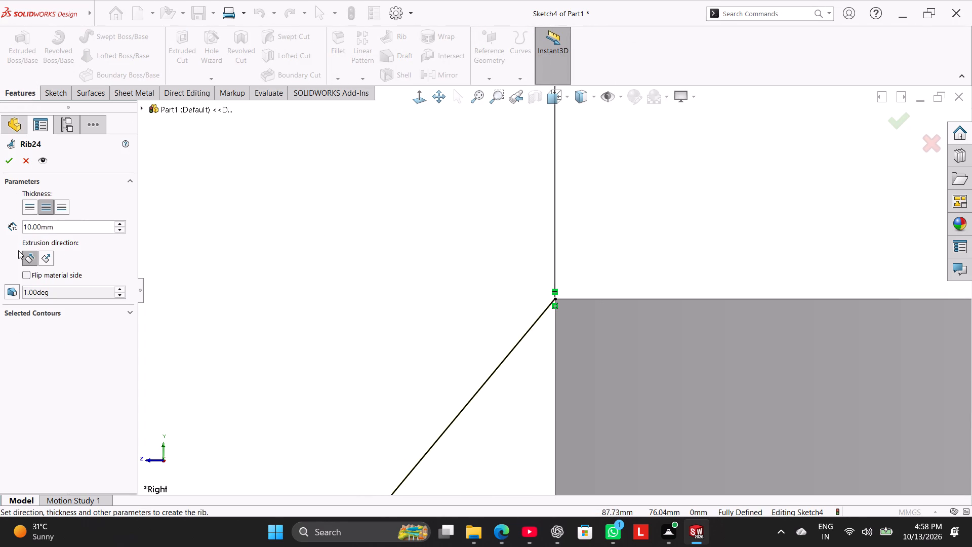
click(29, 275)
click(5, 164)
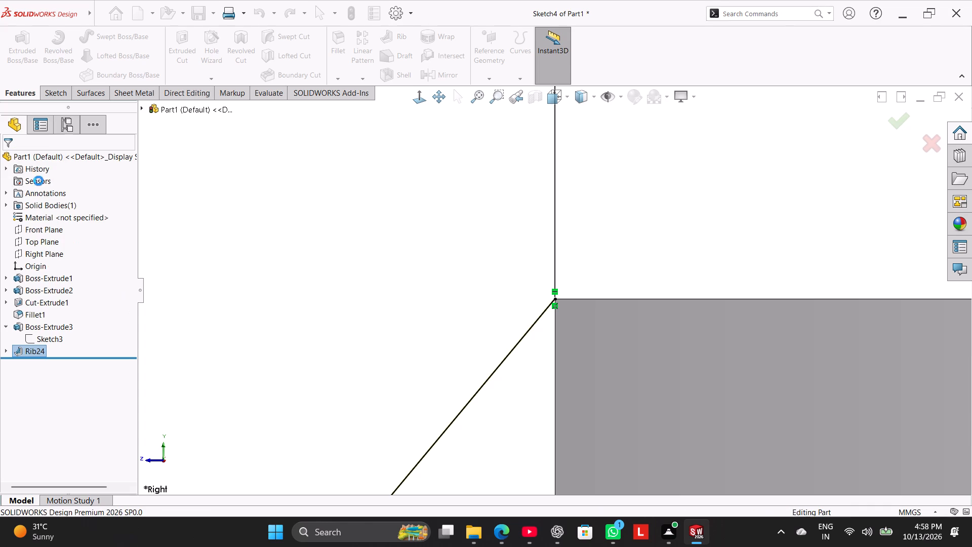
Examine the rib's upper end where it meets the rim of the boss.
click(282, 189)
scroll(458, 242, up, 15)
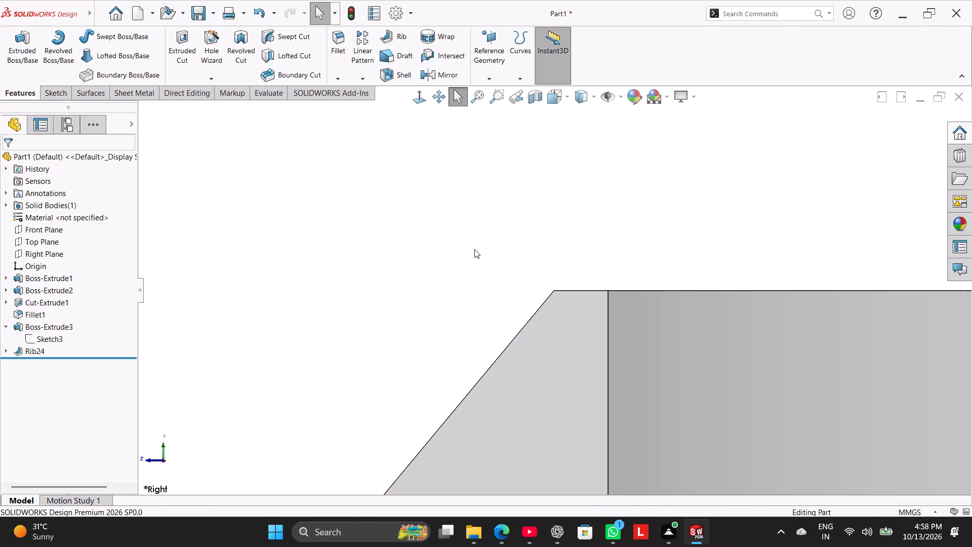
scroll(474, 249, up, 13)
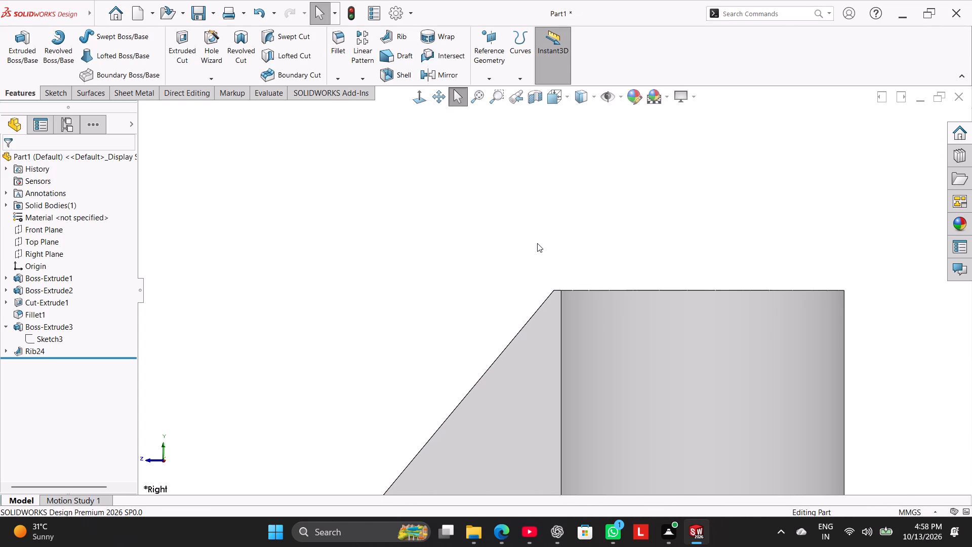
scroll(537, 243, down, 1)
scroll(537, 242, up, 2)
middle_drag(571, 251, 568, 350)
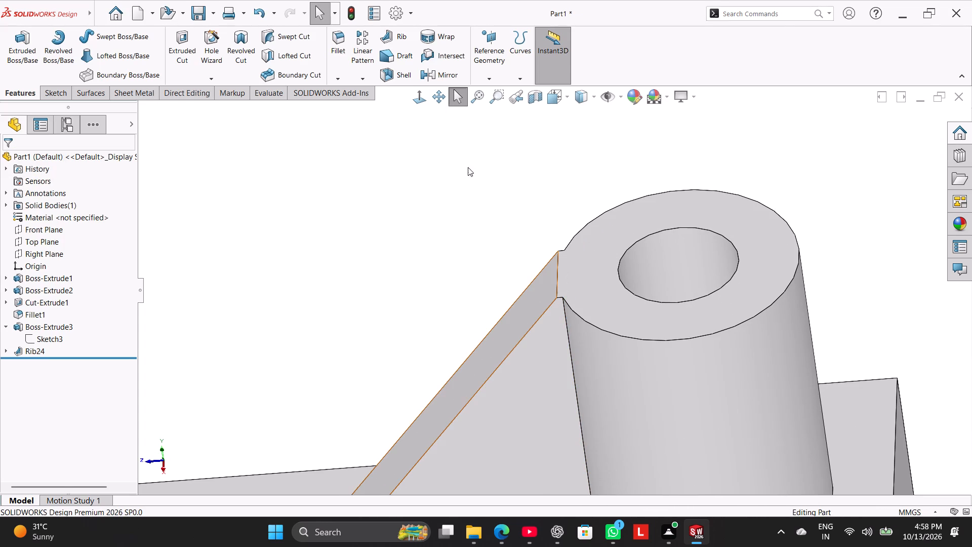
click(37, 336)
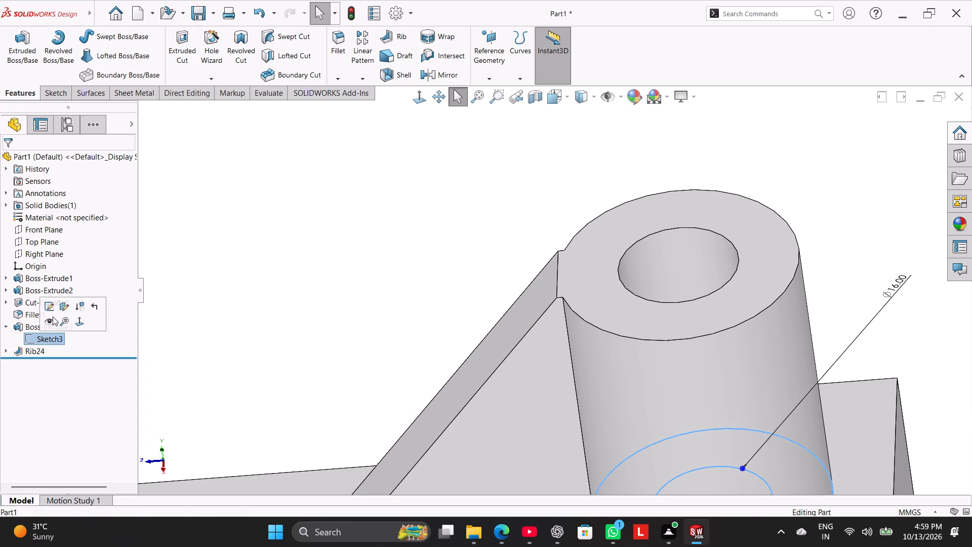
click(225, 209)
click(14, 325)
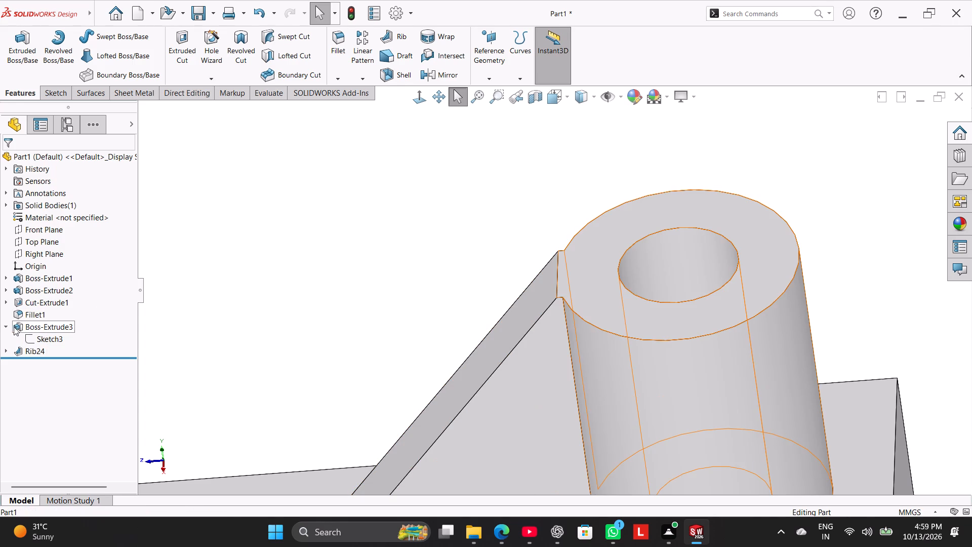
click(6, 324)
Edit the rib's sketch to set the short horizontal line's dimension to -1 mm, and exit the sketch to rebuild the rib.
right_click(27, 335)
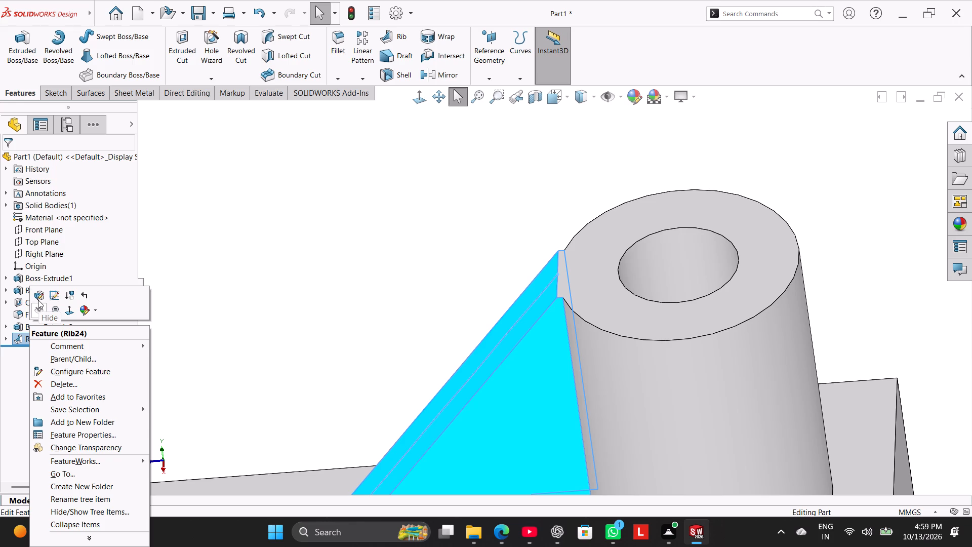
click(57, 295)
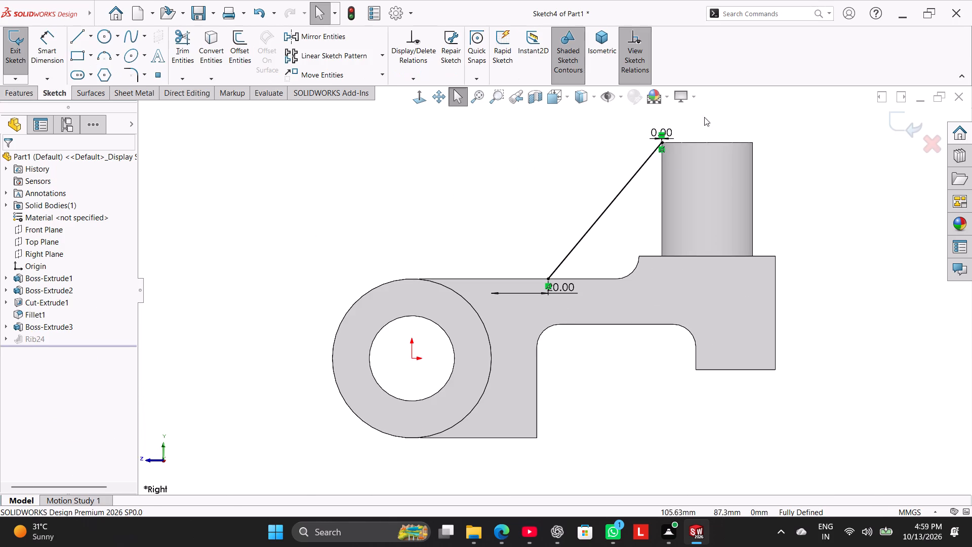
scroll(661, 158, down, 14)
scroll(422, 284, down, 3)
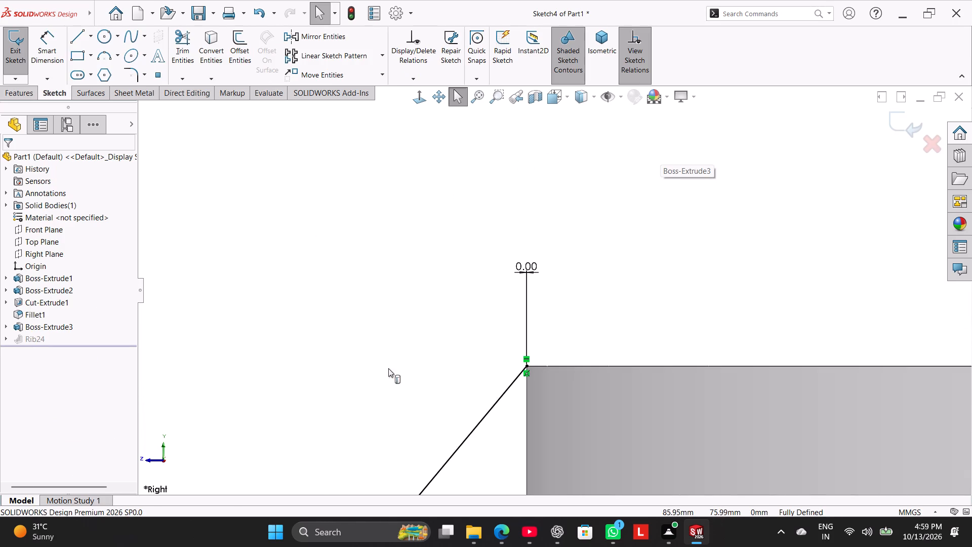
scroll(539, 286, down, 3)
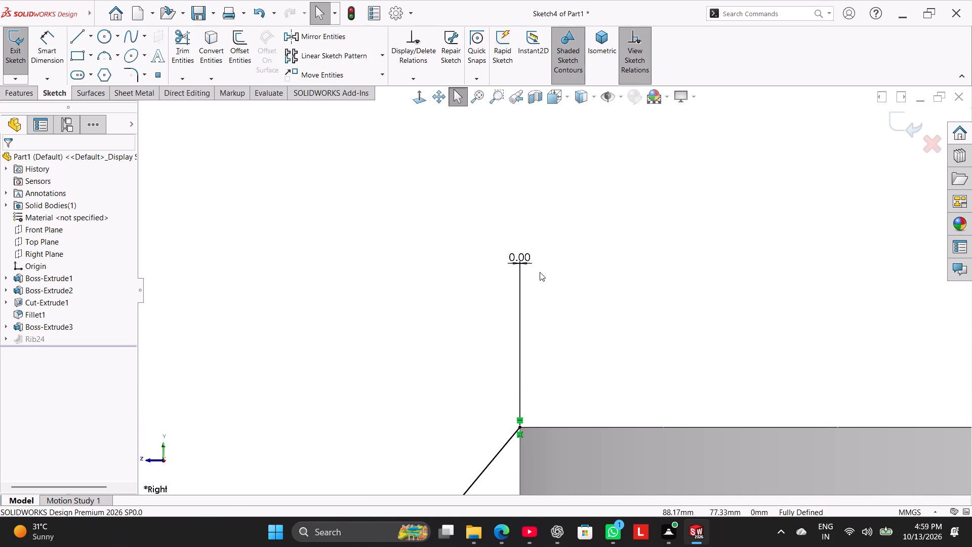
double_click(519, 256)
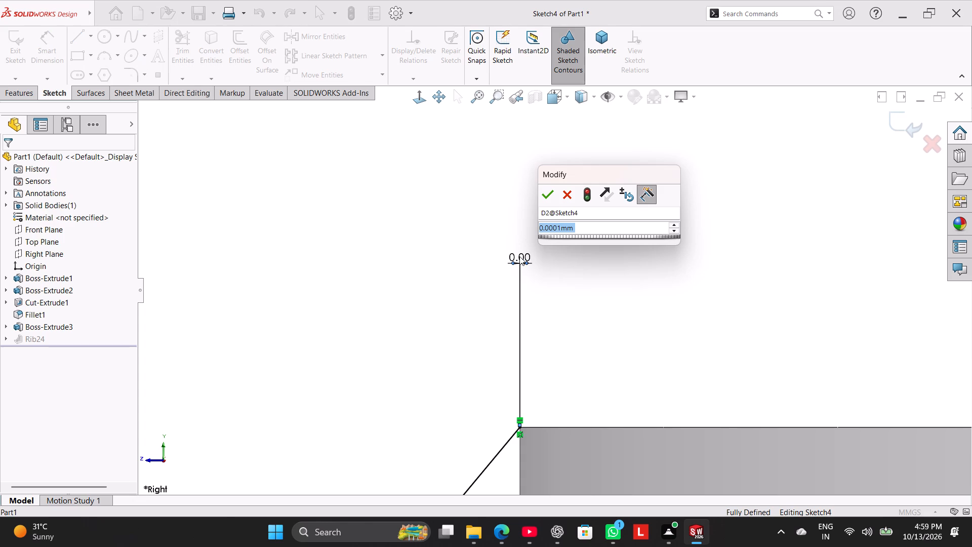
key(minus)
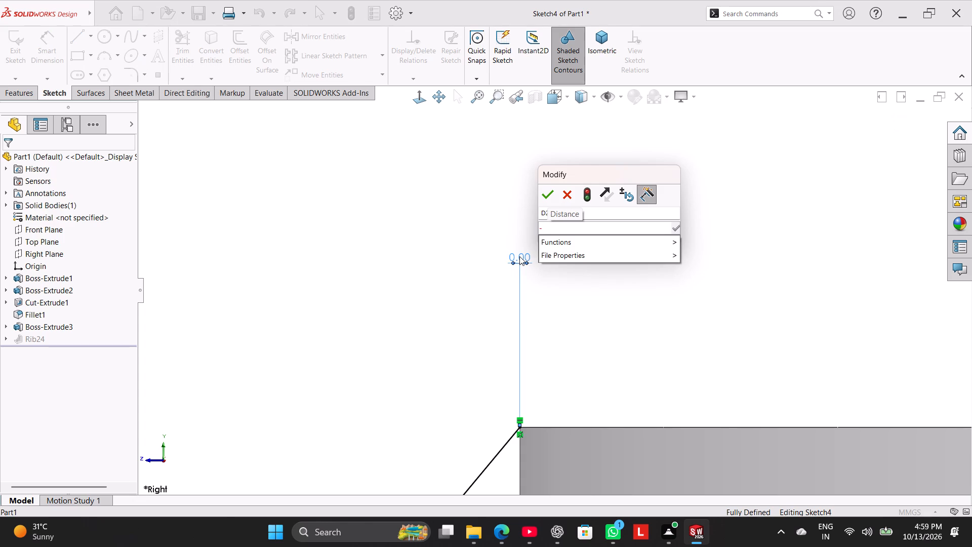
key(1)
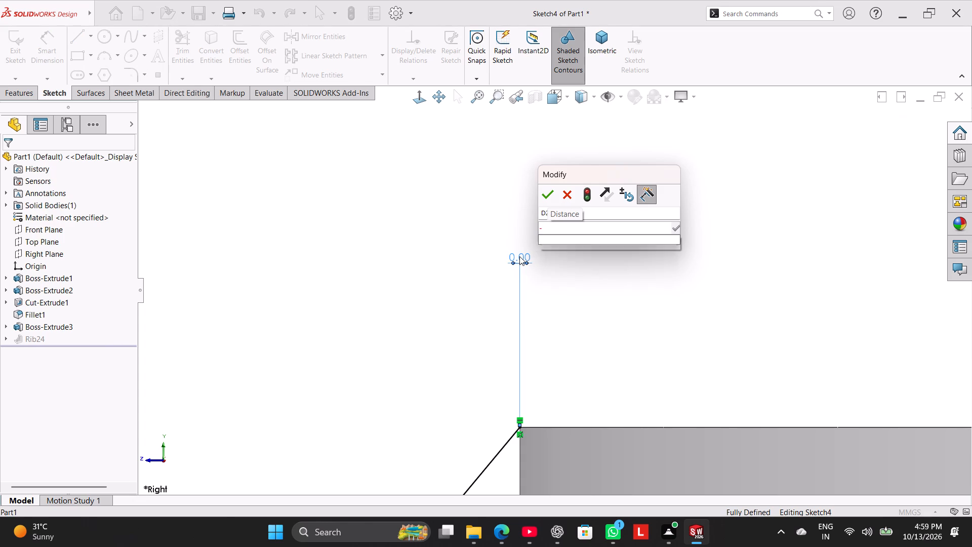
key(Return)
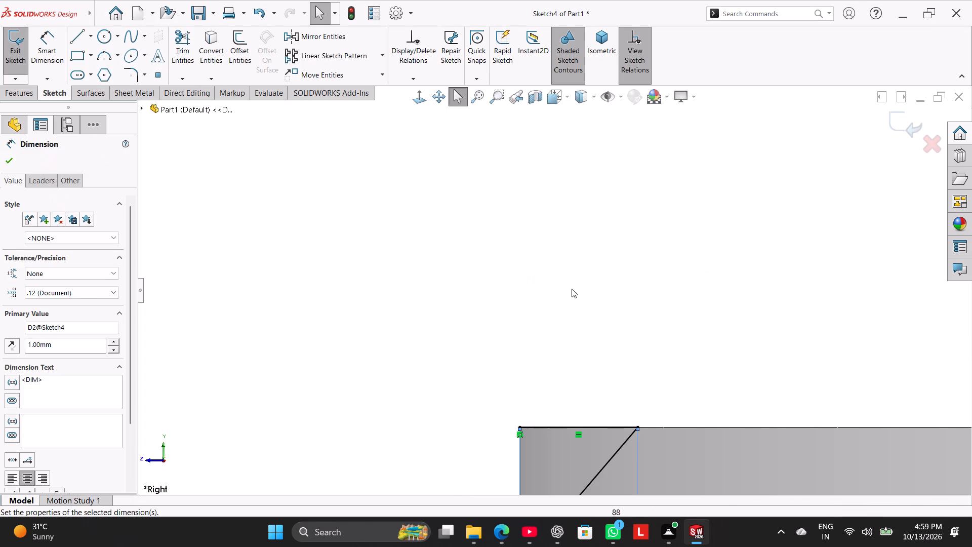
click(572, 289)
click(11, 53)
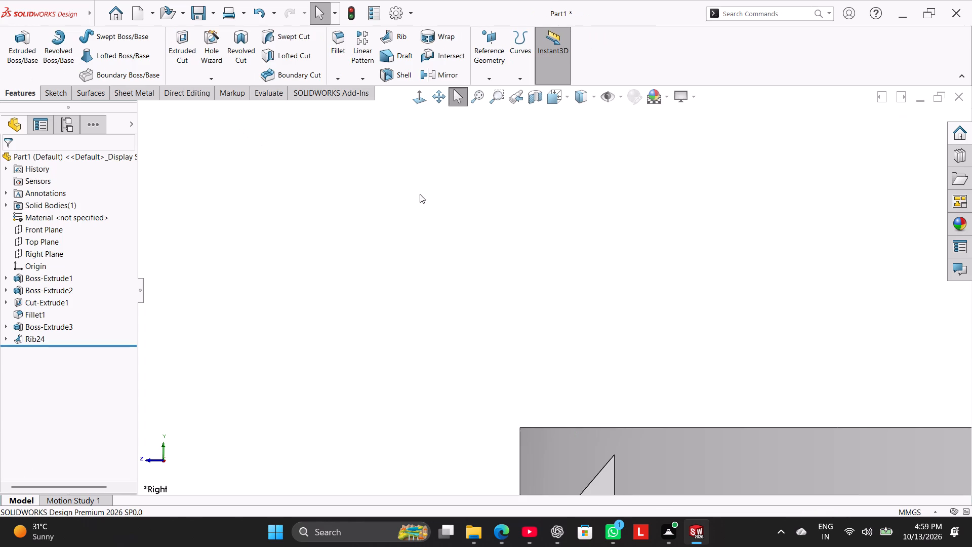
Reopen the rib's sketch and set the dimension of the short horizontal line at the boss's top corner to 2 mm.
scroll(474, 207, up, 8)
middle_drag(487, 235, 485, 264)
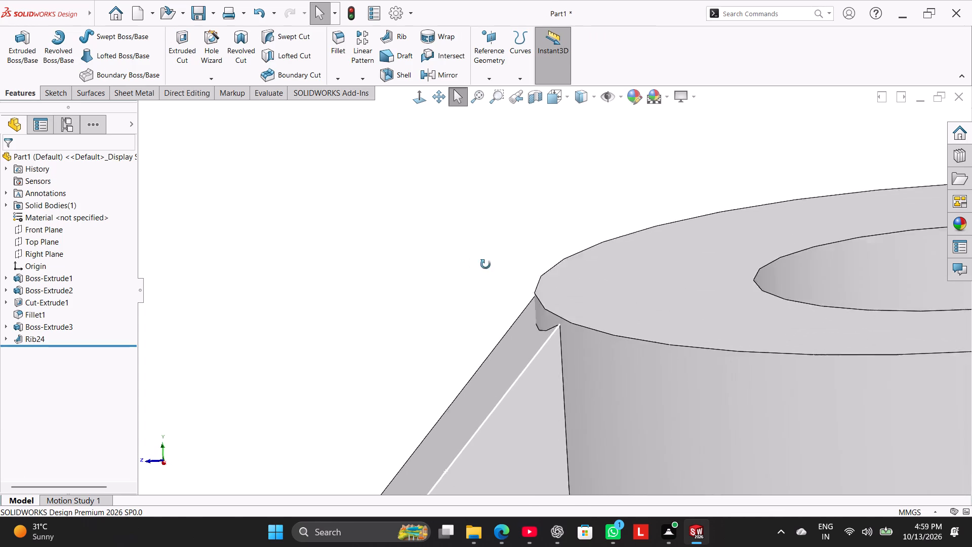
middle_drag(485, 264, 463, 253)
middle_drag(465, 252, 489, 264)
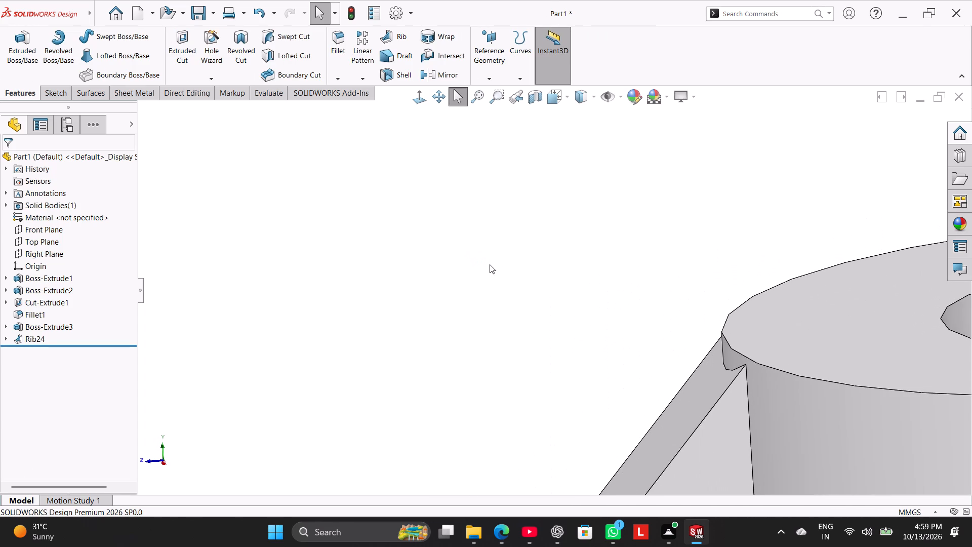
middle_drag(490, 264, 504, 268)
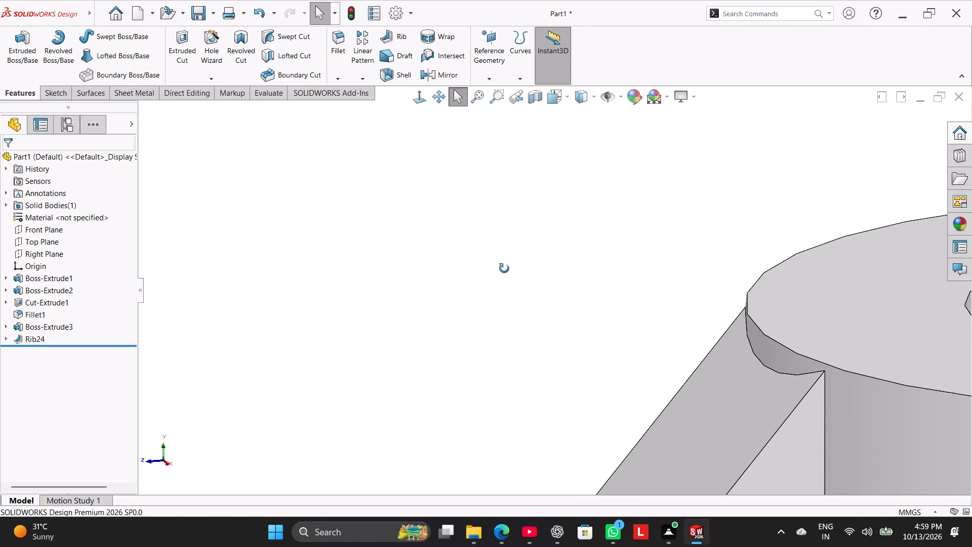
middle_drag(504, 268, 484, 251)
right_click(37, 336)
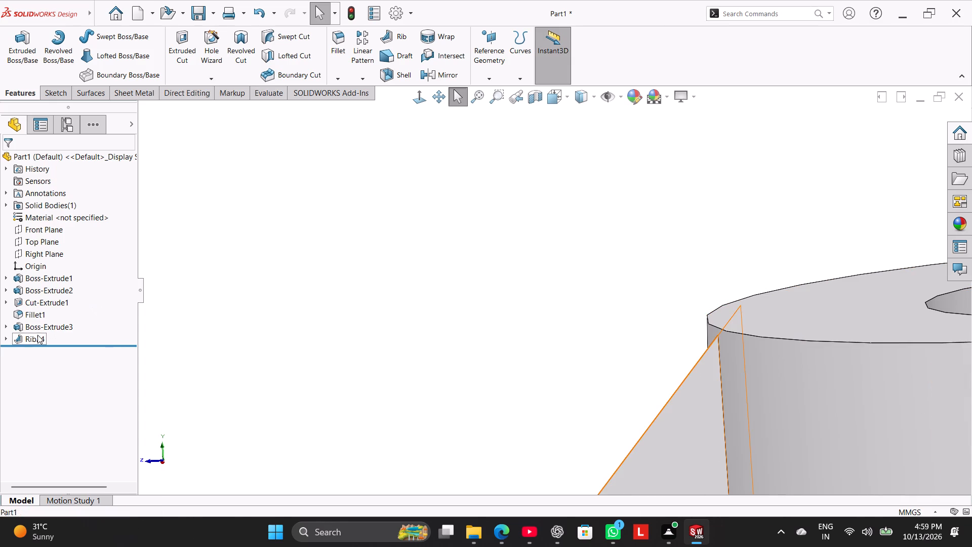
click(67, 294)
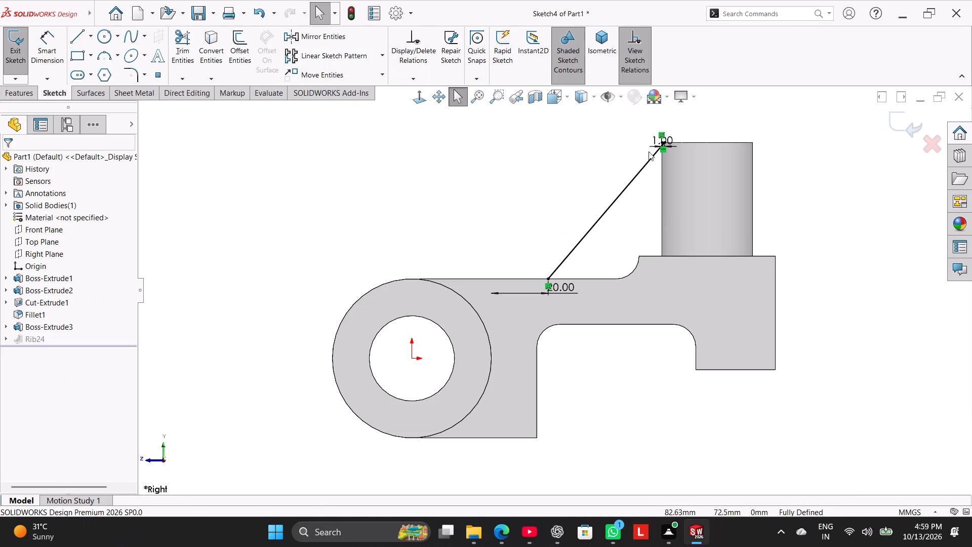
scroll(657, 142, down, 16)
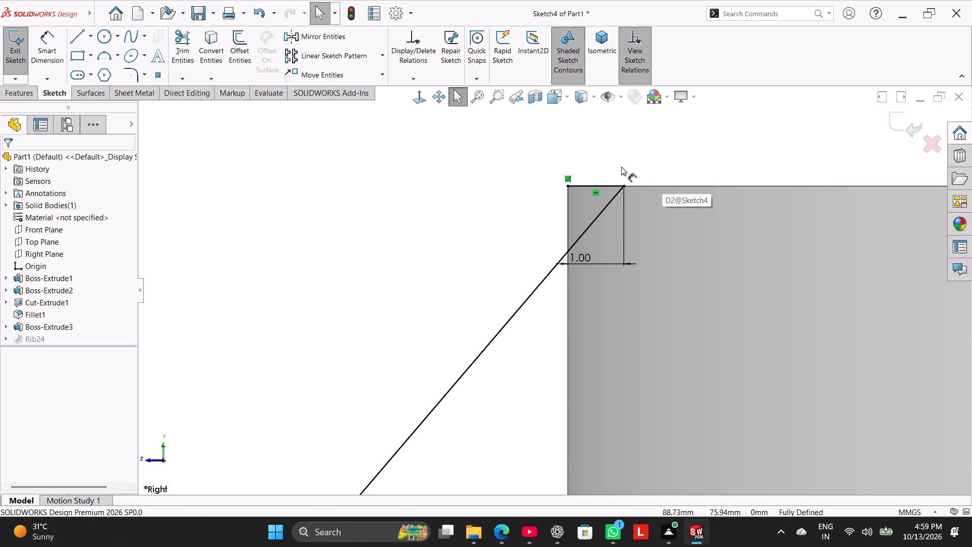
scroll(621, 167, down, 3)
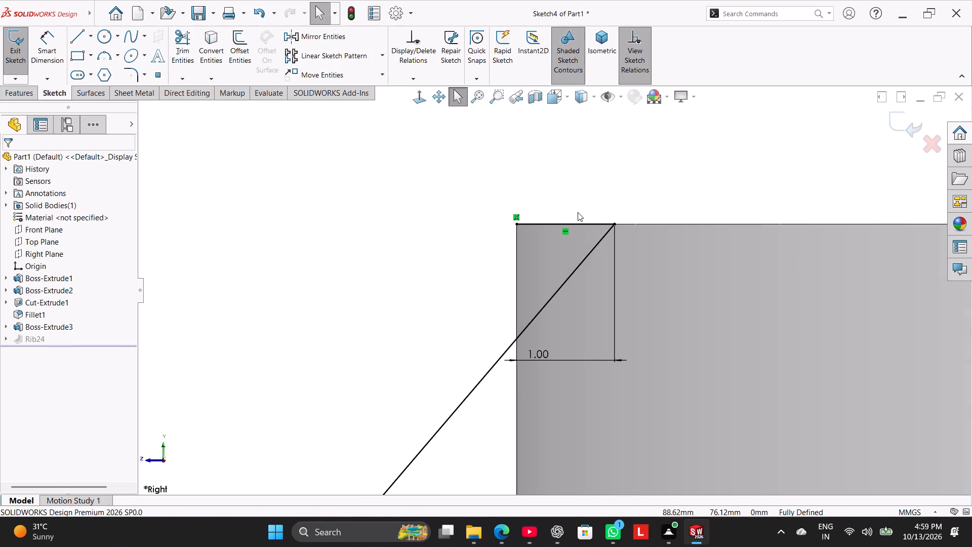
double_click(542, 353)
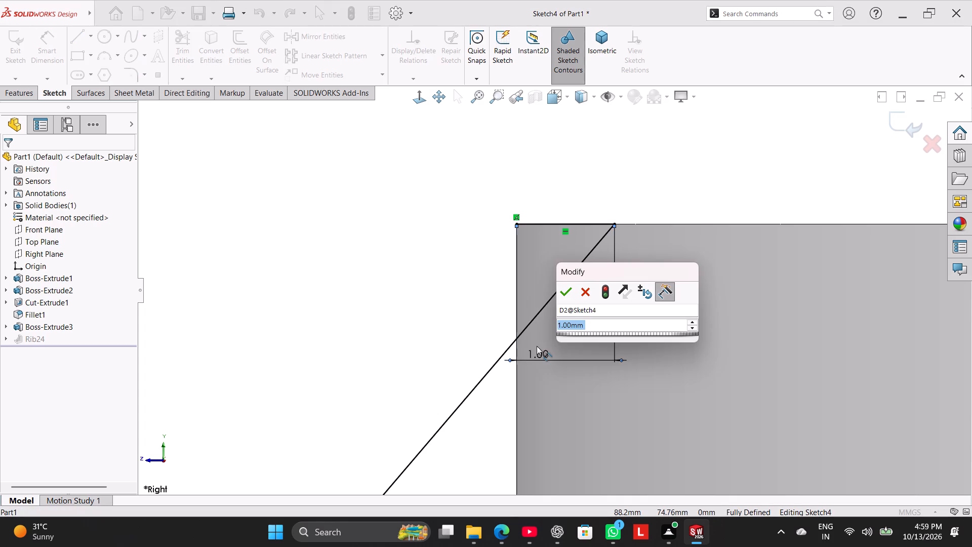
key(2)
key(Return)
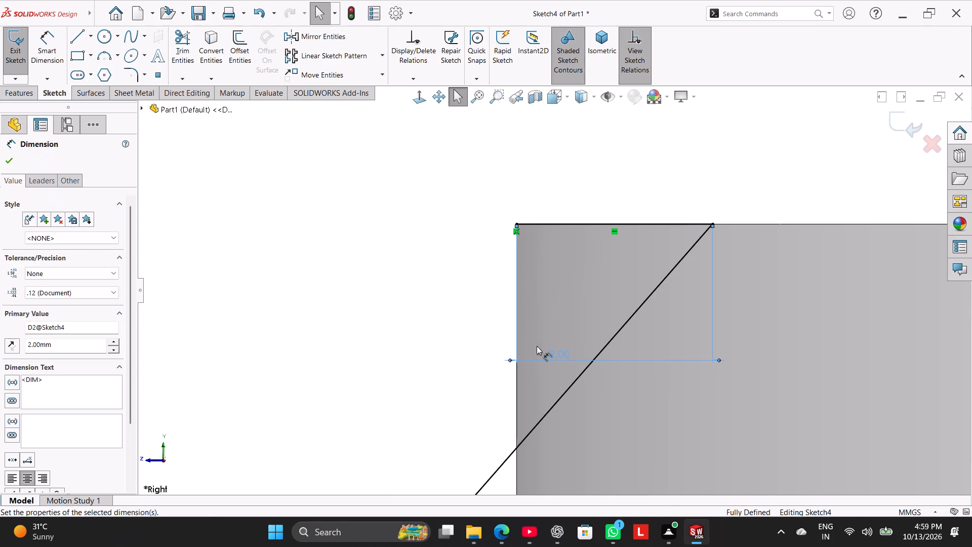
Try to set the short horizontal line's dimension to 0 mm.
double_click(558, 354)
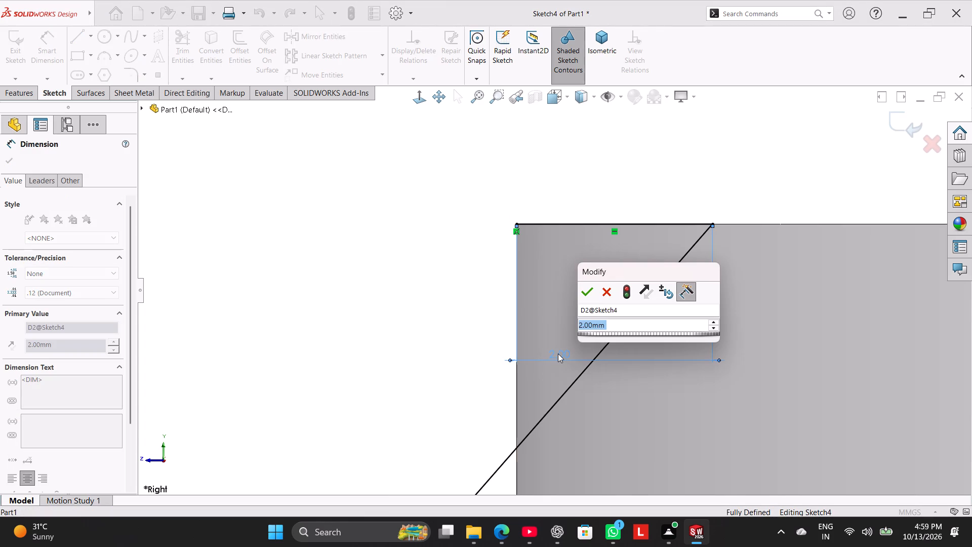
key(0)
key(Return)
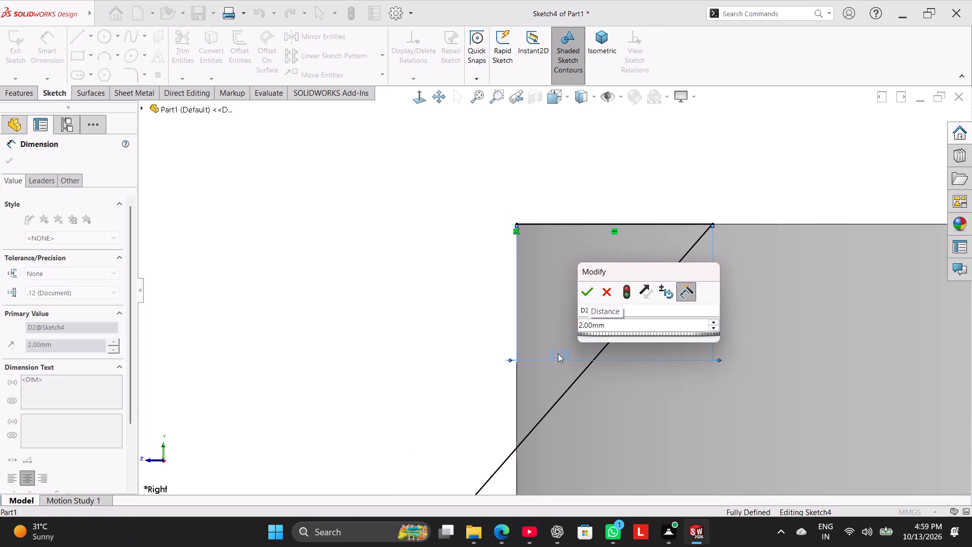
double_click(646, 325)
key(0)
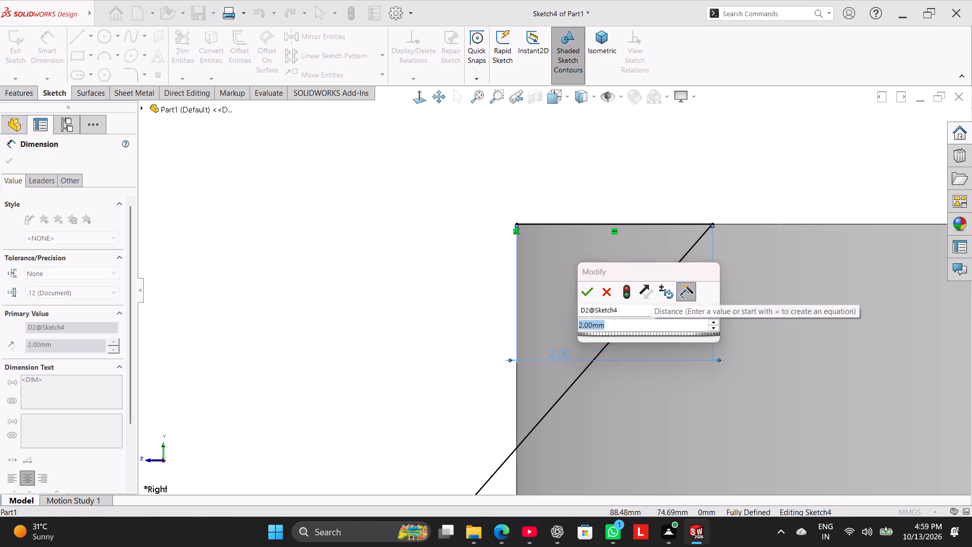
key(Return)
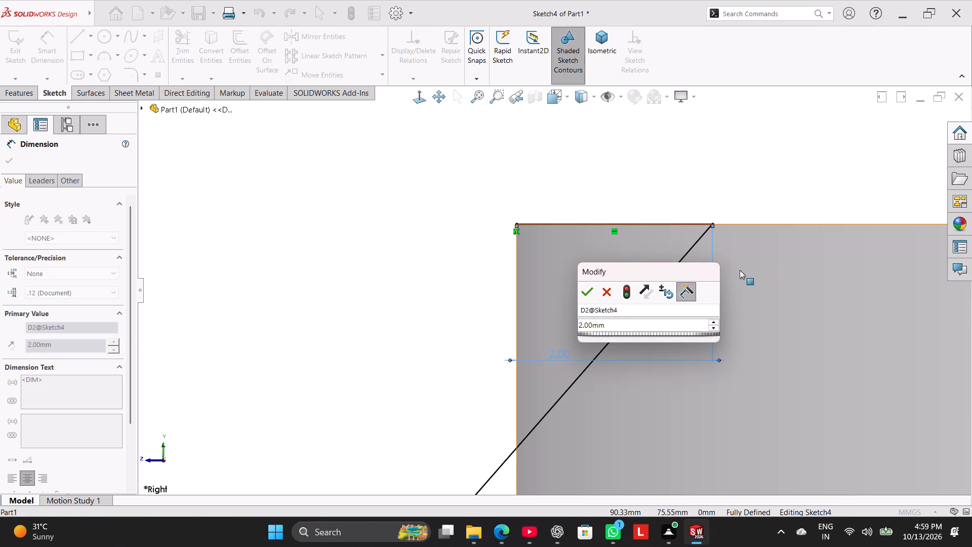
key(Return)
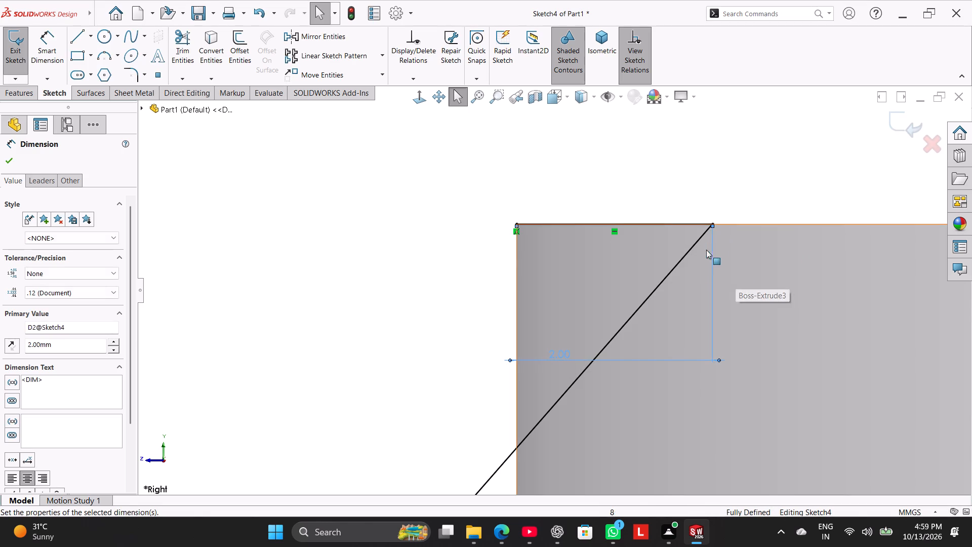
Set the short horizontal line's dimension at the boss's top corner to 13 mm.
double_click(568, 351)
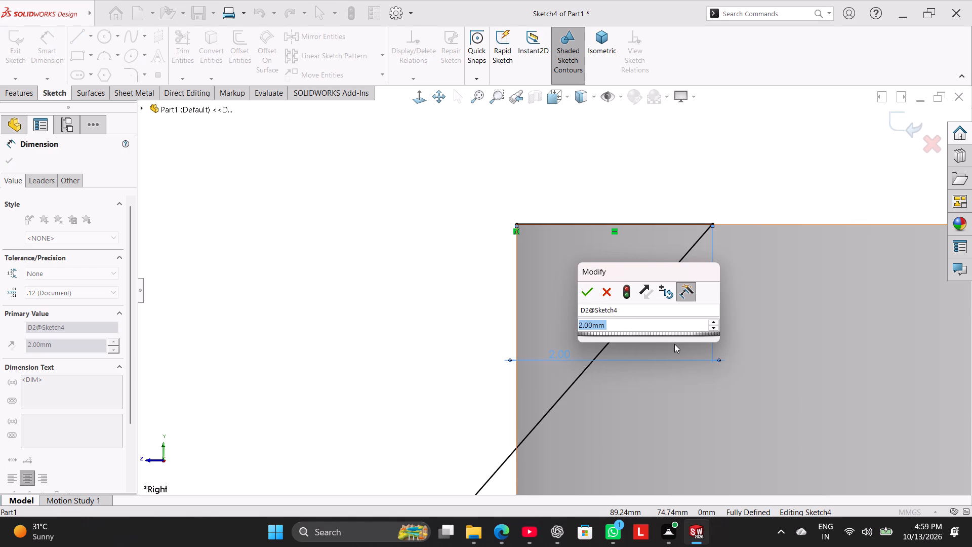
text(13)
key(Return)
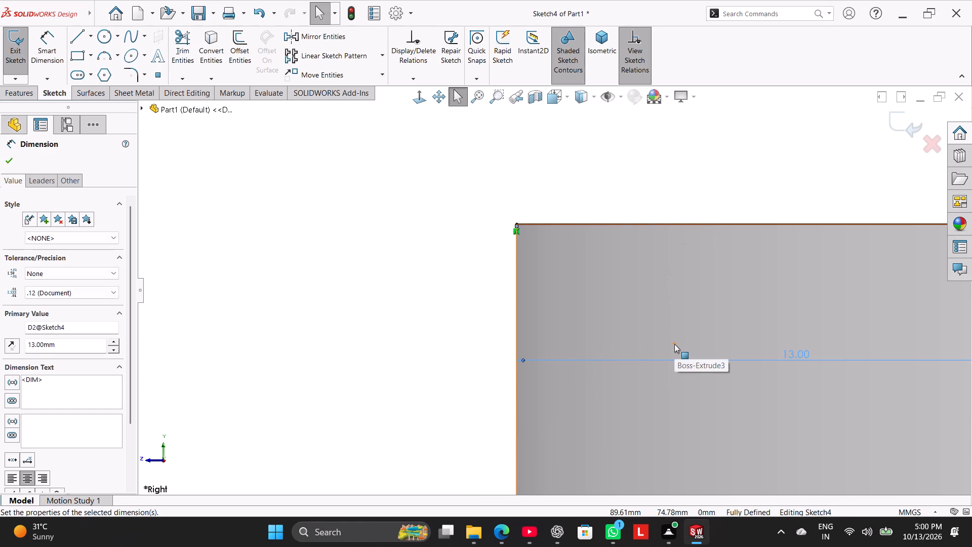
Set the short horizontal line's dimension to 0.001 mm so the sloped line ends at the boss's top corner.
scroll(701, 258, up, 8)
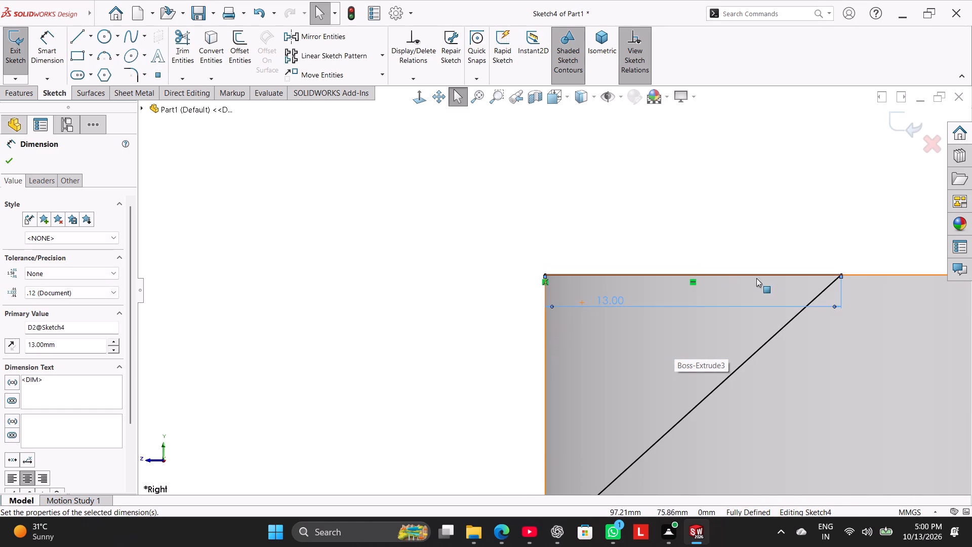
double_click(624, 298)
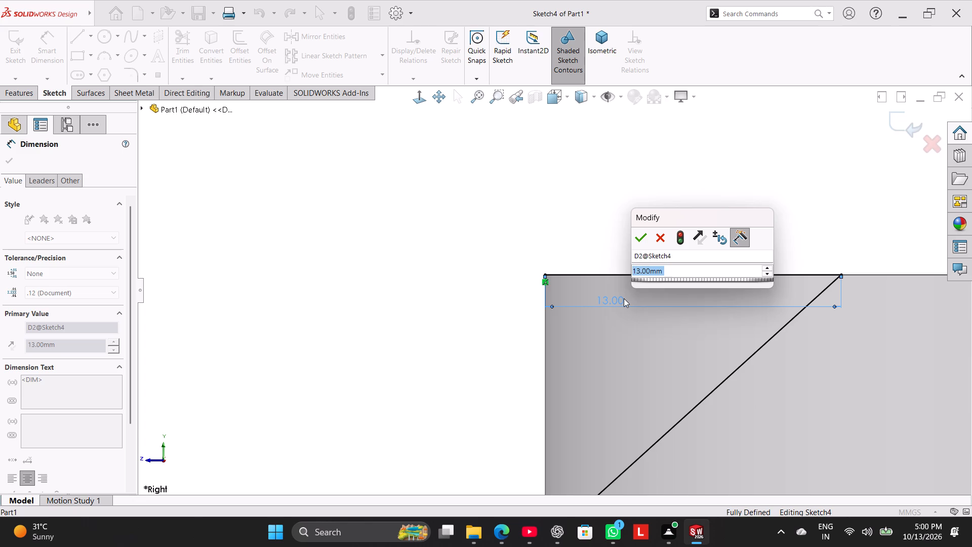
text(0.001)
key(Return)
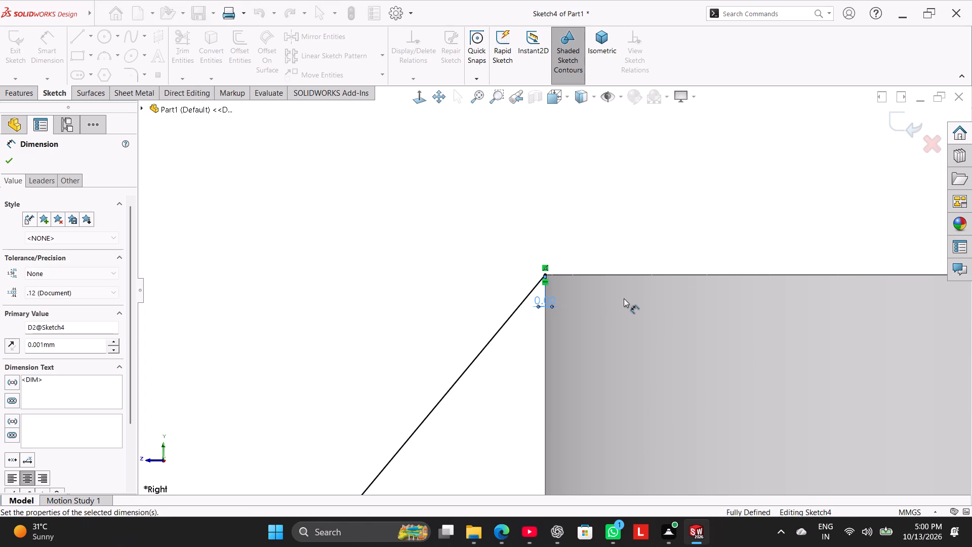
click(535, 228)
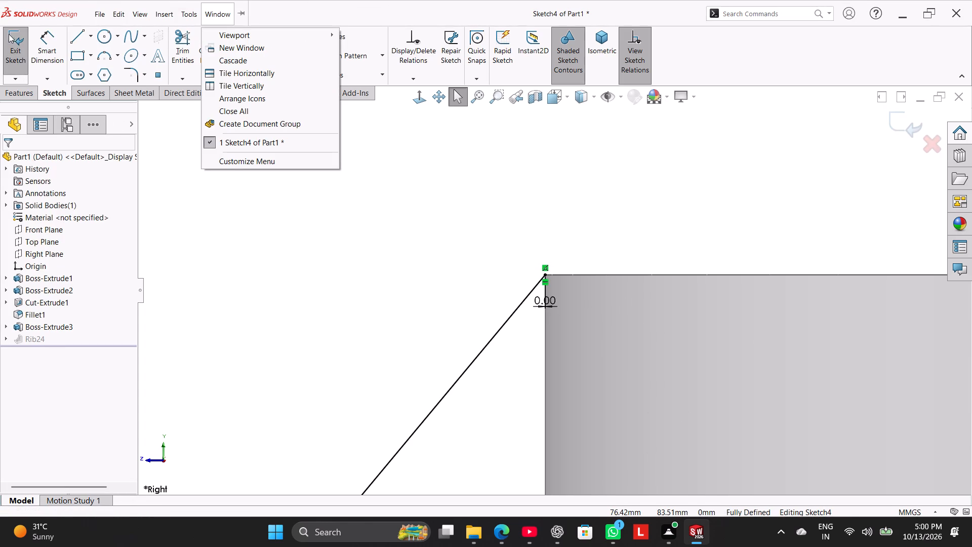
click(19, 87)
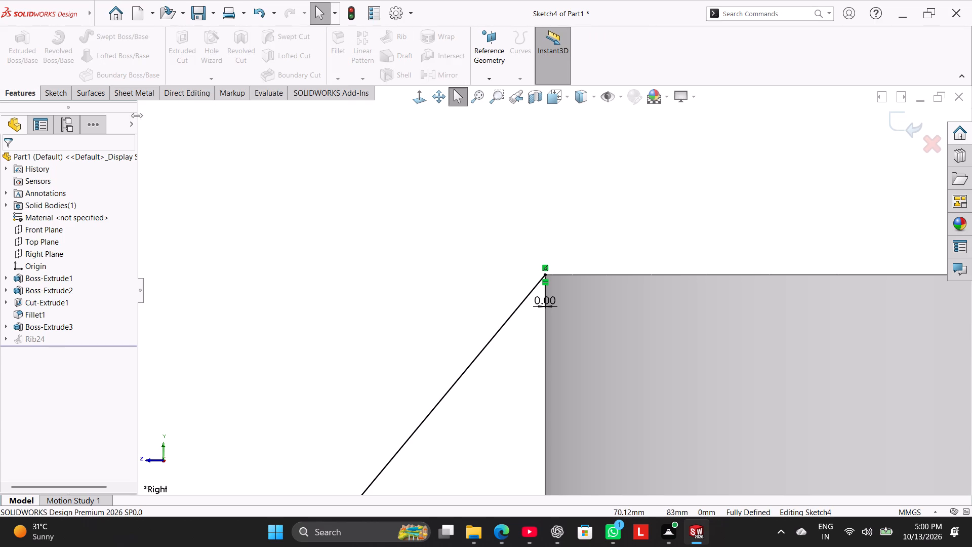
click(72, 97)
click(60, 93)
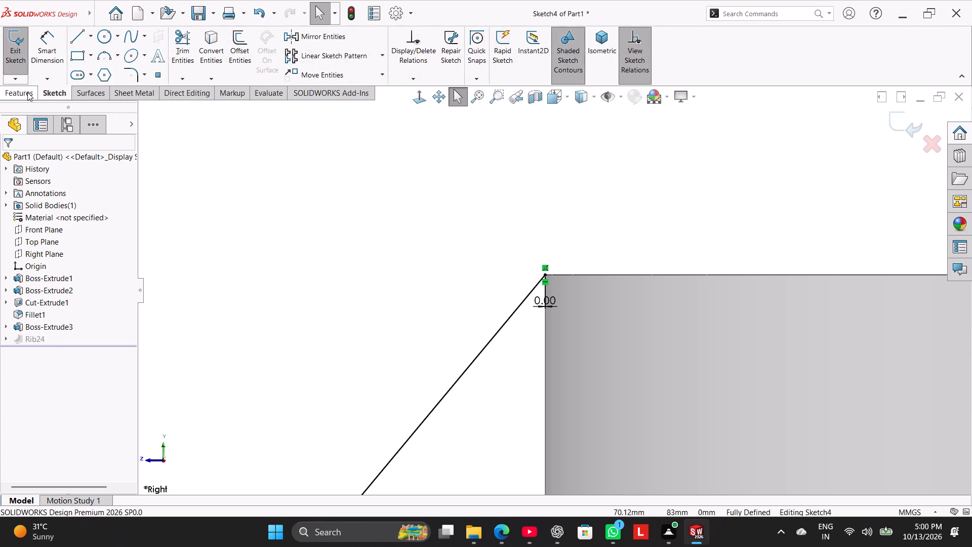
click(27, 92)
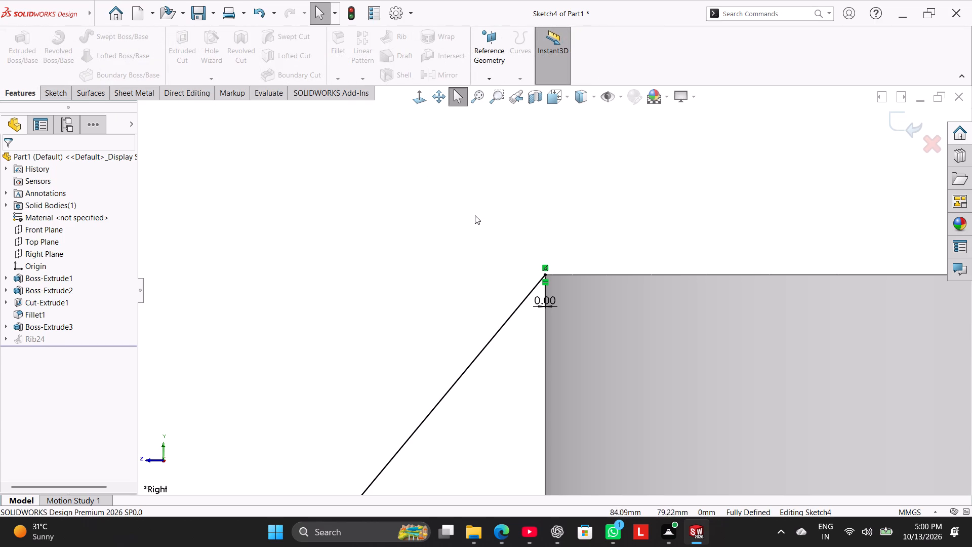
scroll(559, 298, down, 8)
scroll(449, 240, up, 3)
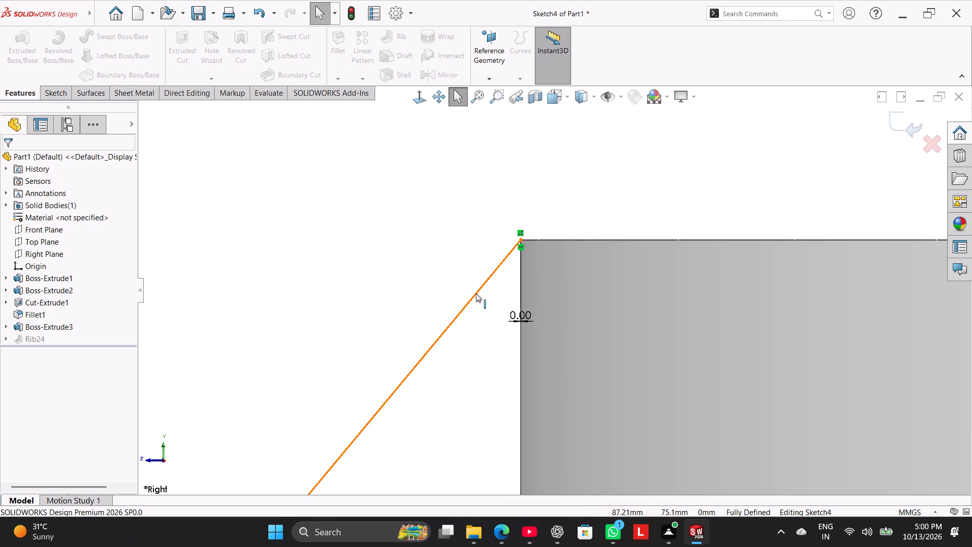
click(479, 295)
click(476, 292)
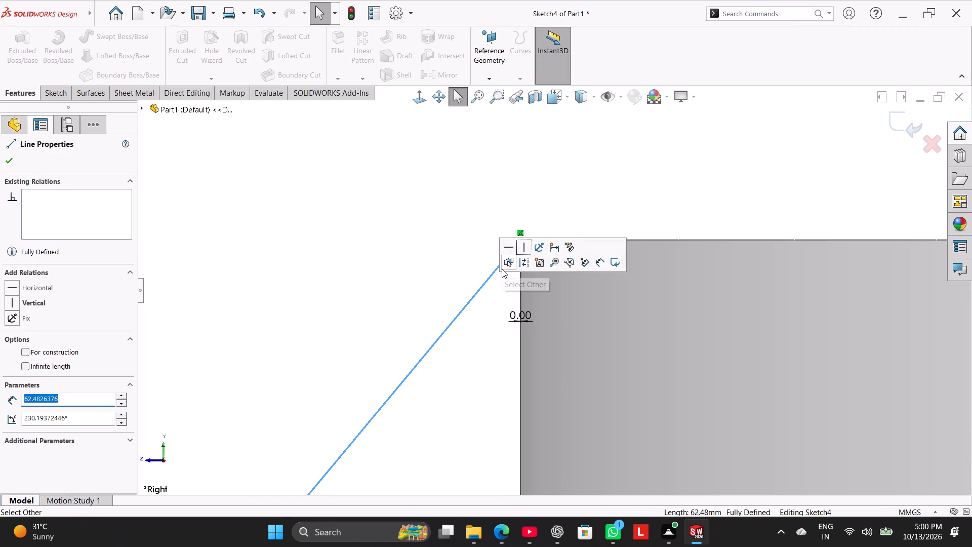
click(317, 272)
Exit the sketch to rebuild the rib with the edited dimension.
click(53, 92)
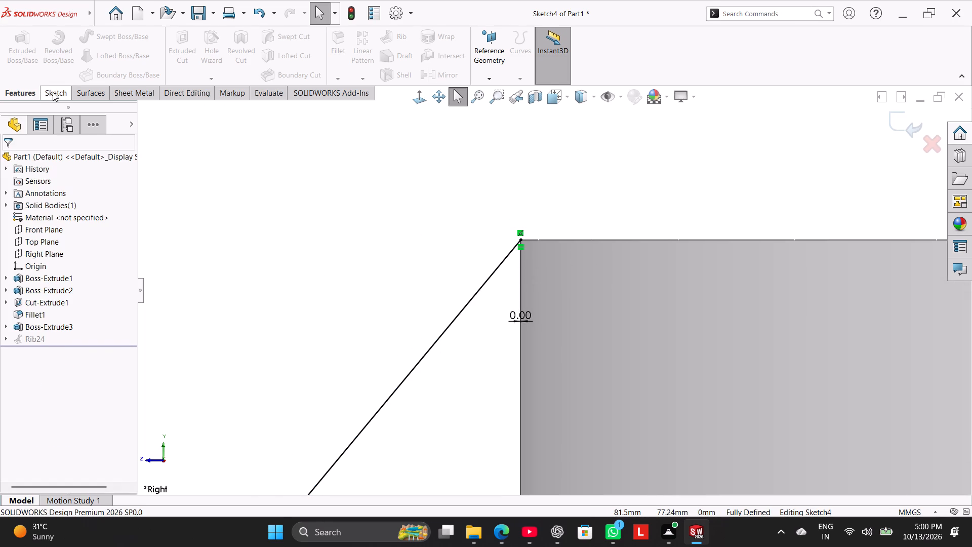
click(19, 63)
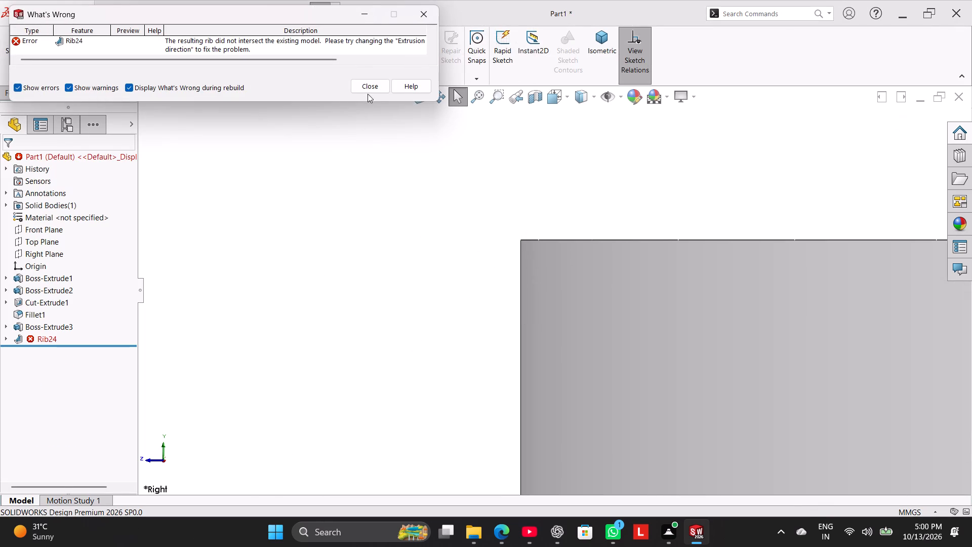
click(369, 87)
Reopen the rib's sketch and set the short horizontal line's dimension at the boss's top corner to 0.2 mm.
scroll(462, 225, up, 15)
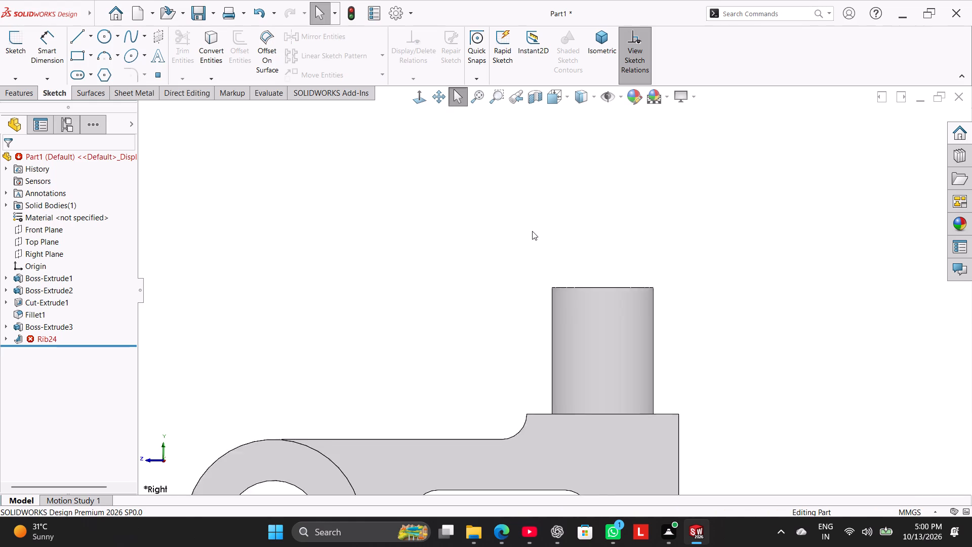
scroll(532, 231, up, 2)
right_click(44, 334)
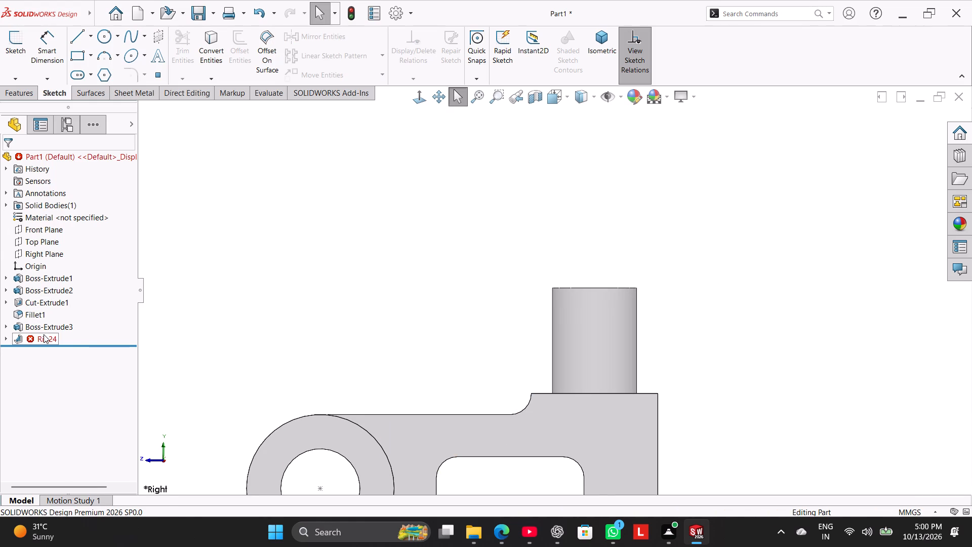
click(65, 217)
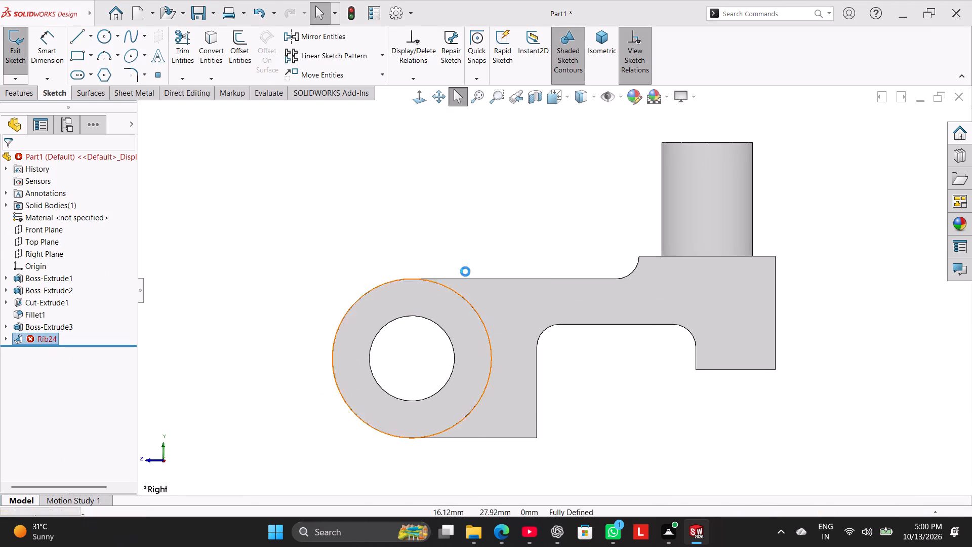
scroll(661, 133, down, 18)
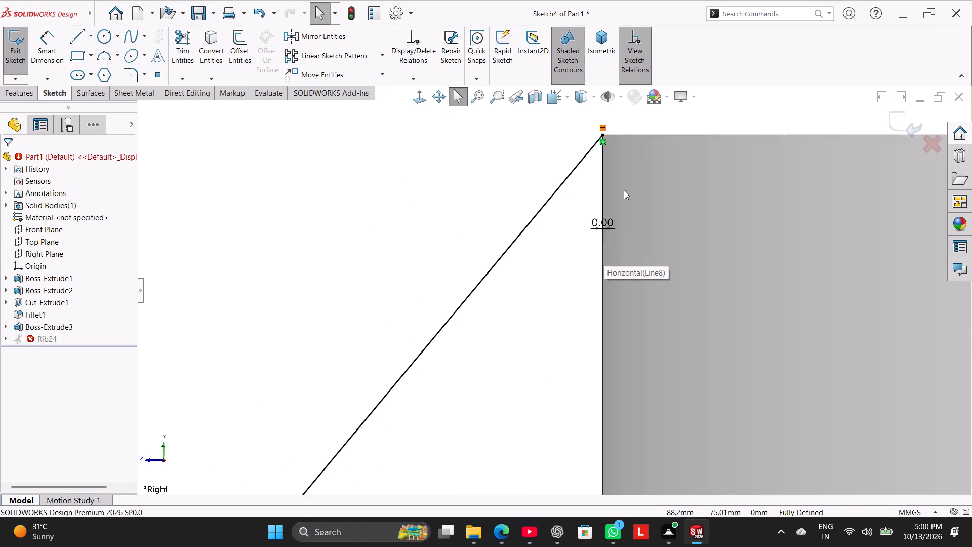
scroll(624, 190, down, 1)
double_click(581, 247)
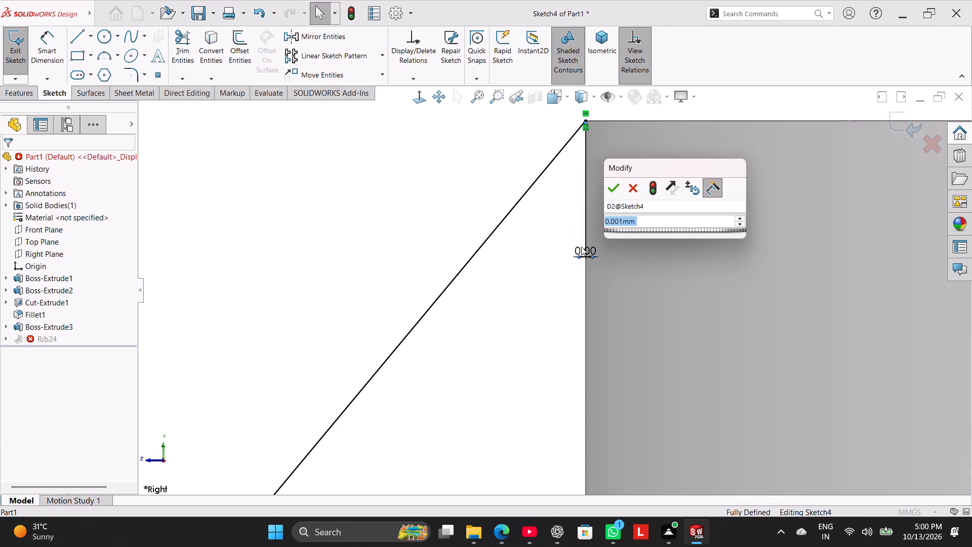
text(00000.2)
key(Return)
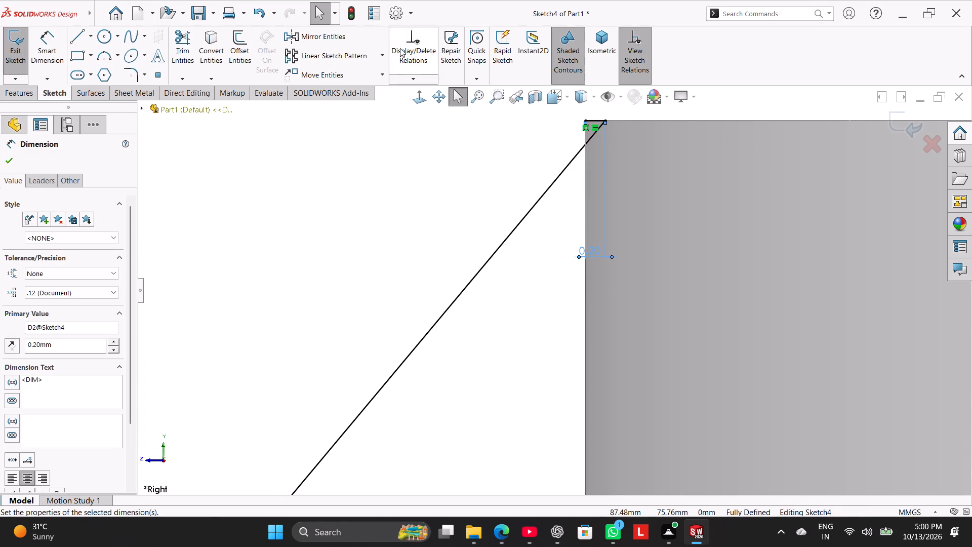
Set the short horizontal line's dimension to -20 mm to flip the line to the outer side of the boss's top corner.
double_click(591, 251)
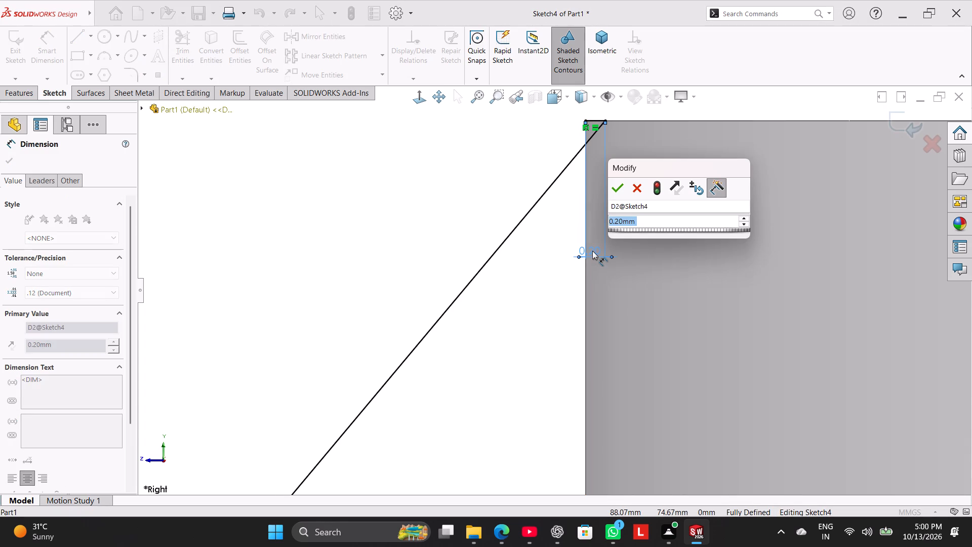
text(-0.)
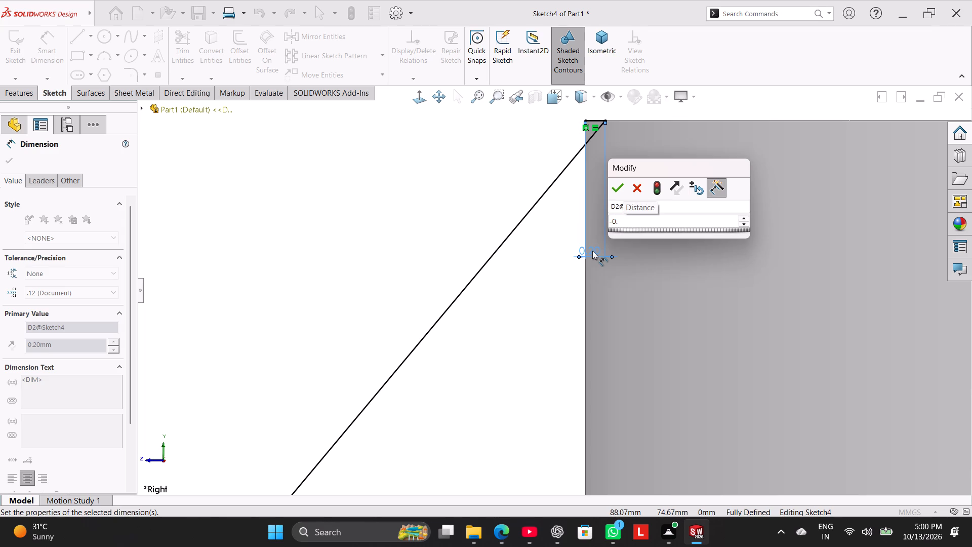
key(Return)
key(minus)
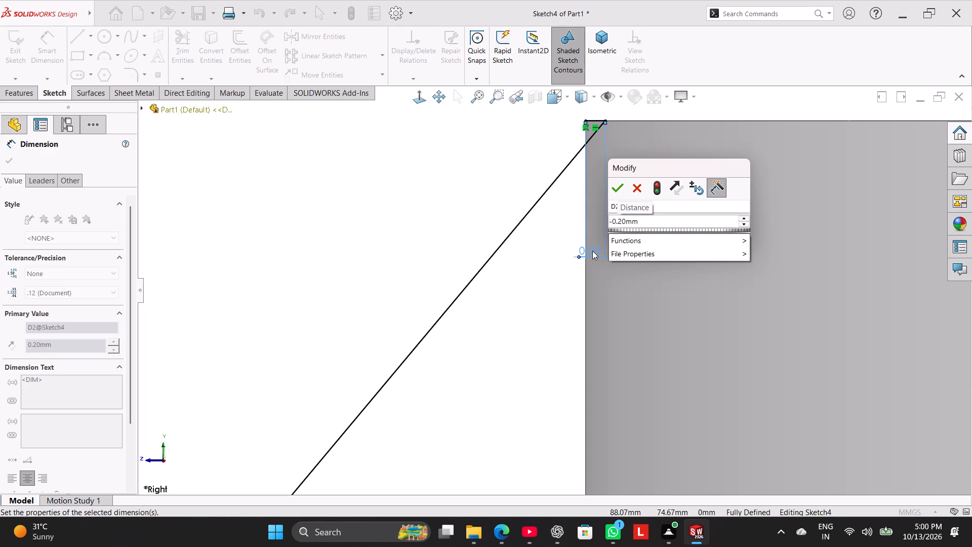
text(0.2)
key(Return)
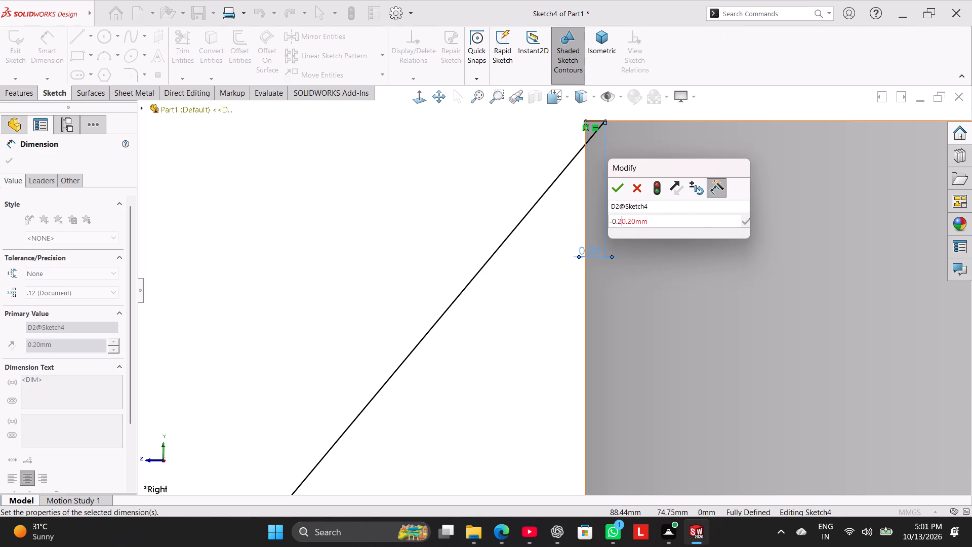
key(ctrl+a)
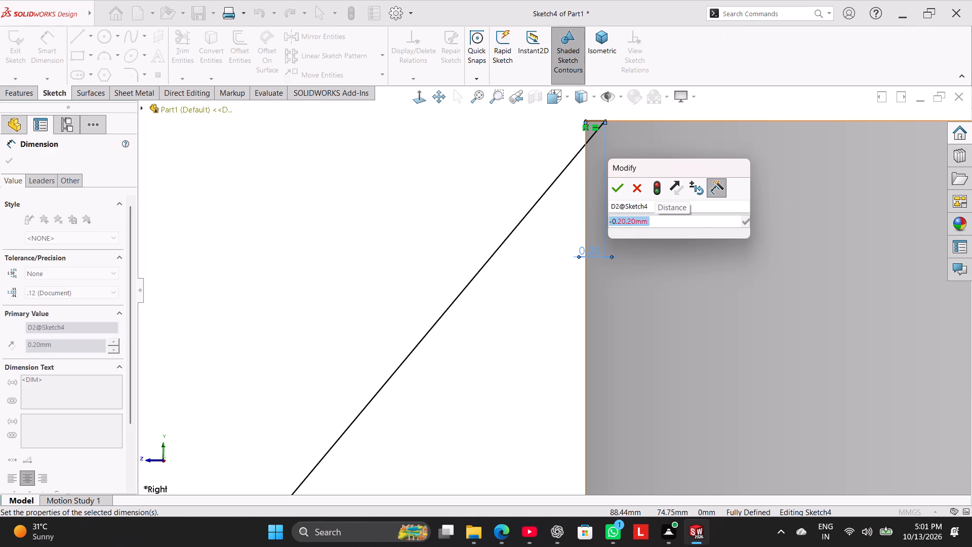
text(-20)
key(Return)
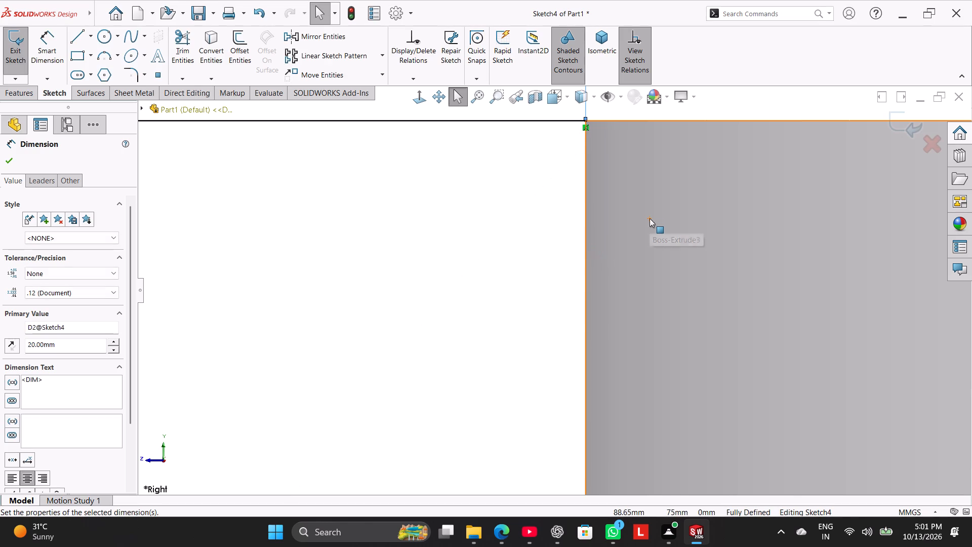
Set the short horizontal line's dimension to 0.0001 mm and exit the sketch to rebuild the rib.
scroll(566, 275, up, 9)
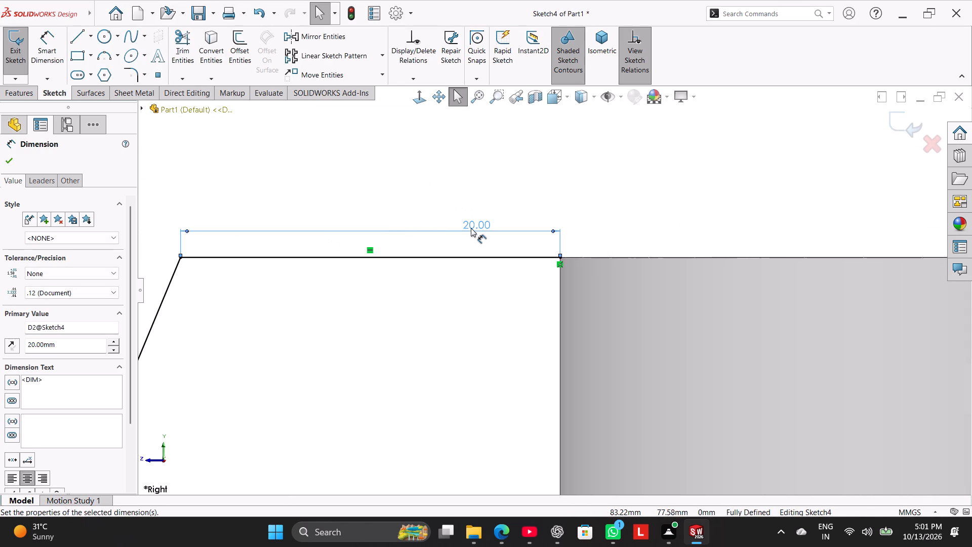
double_click(471, 228)
text(0.000)
key(1)
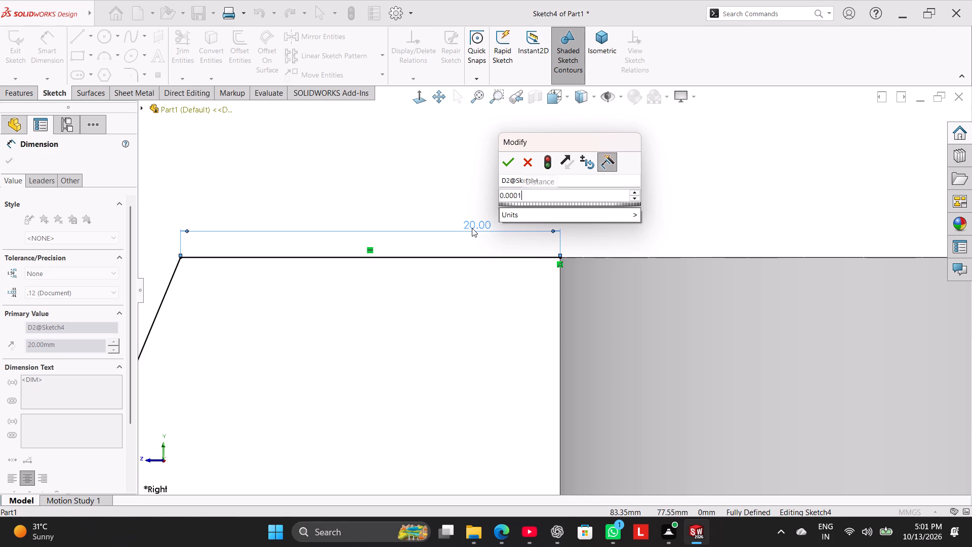
key(Return)
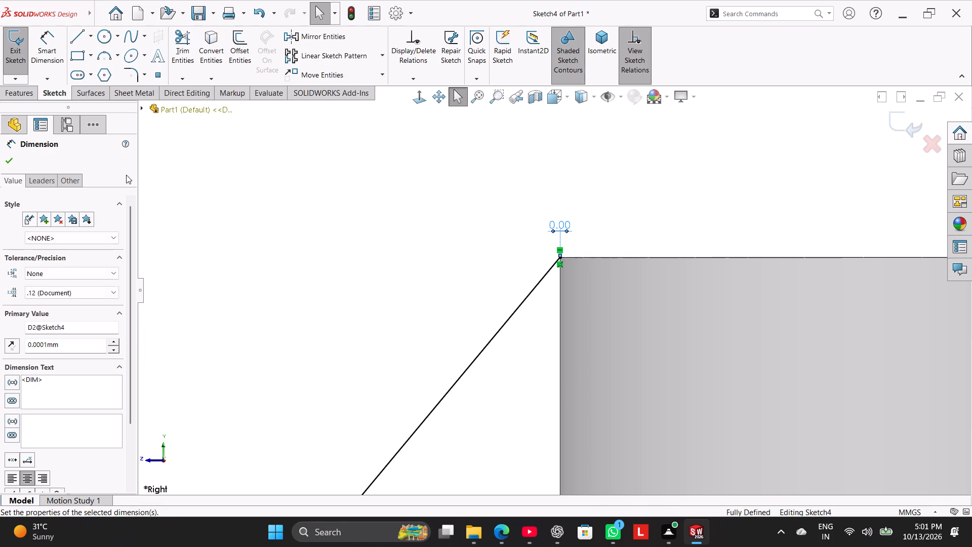
click(15, 55)
Apply the bright cyan standard colour (red 0, green 255) to the whole part in isometric view.
middle_drag(534, 230, 549, 272)
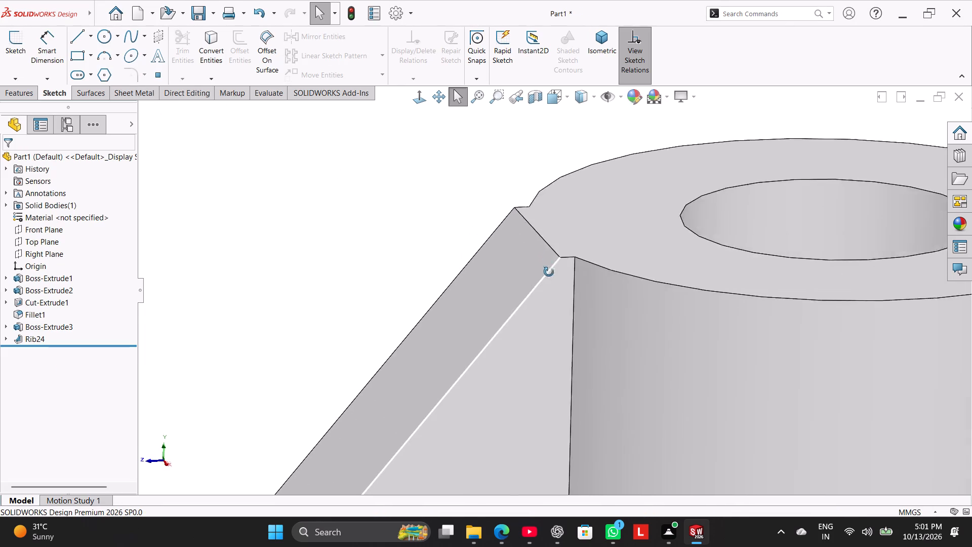
middle_drag(549, 272, 545, 308)
right_drag(492, 313, 565, 172)
right_drag(431, 235, 472, 163)
click(434, 214)
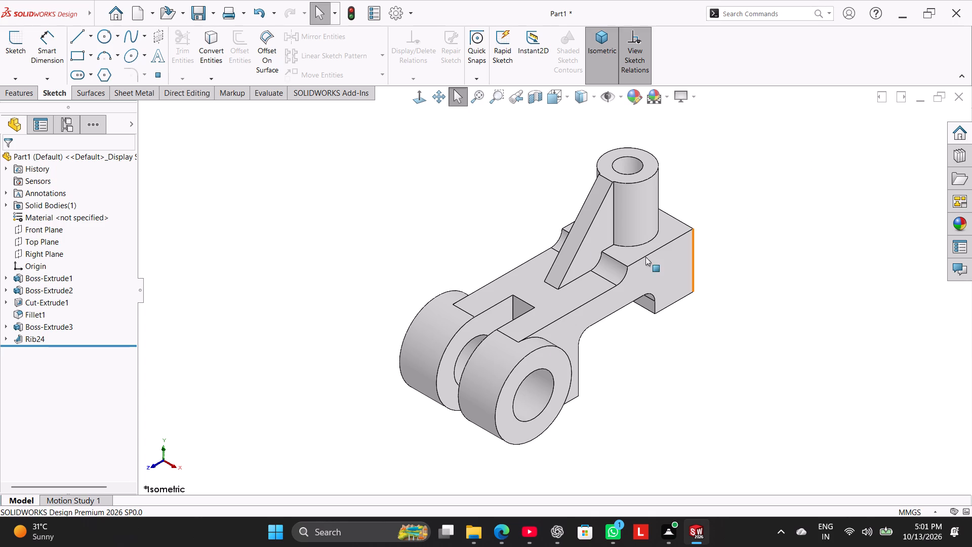
click(634, 99)
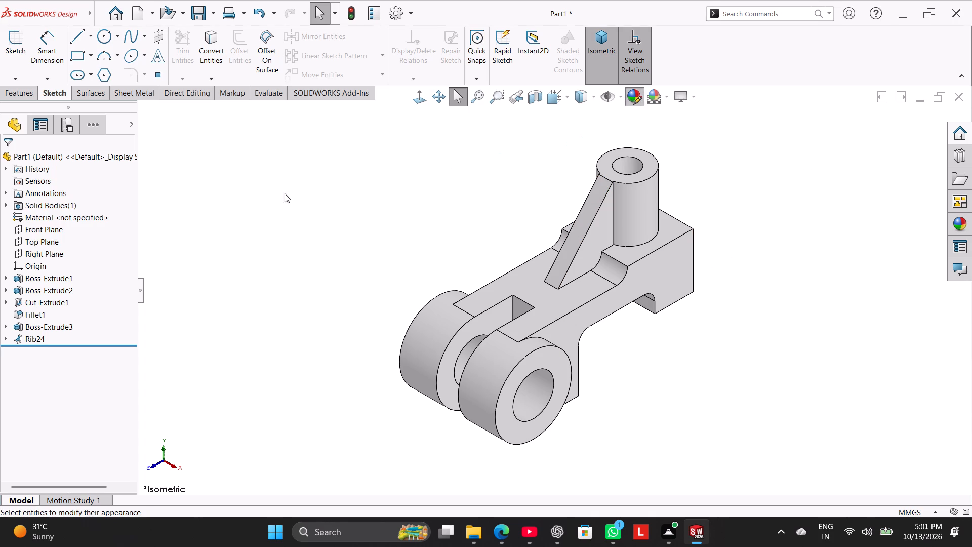
drag(129, 268, 135, 334)
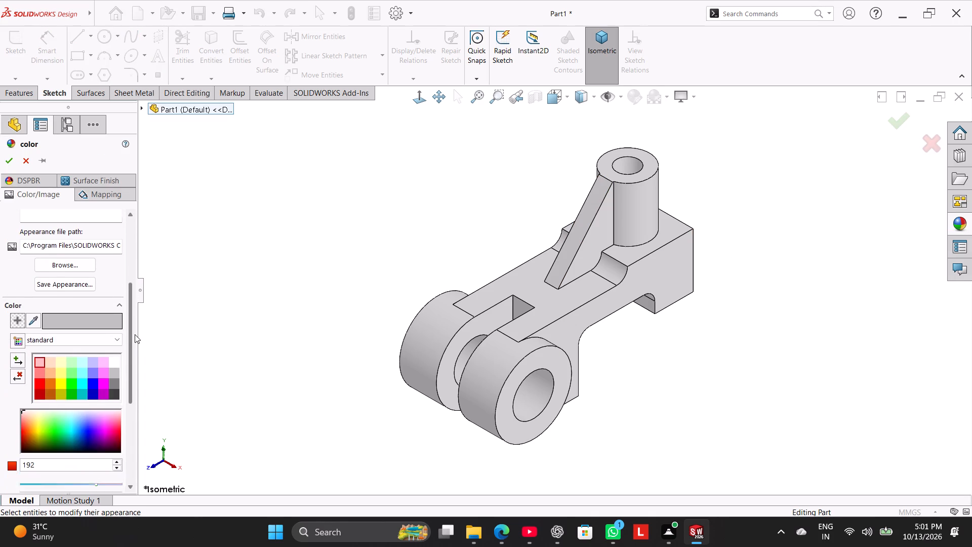
drag(135, 334, 135, 335)
click(80, 378)
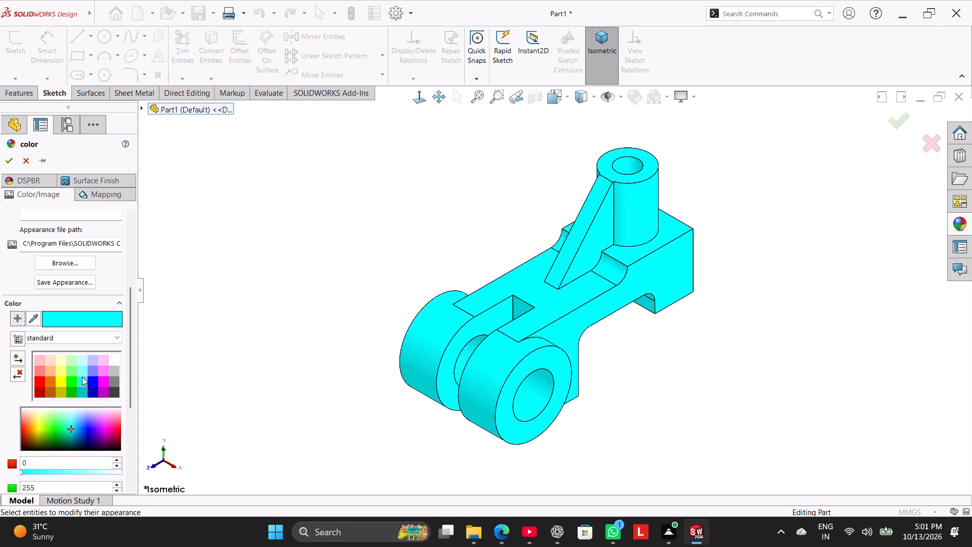
click(87, 370)
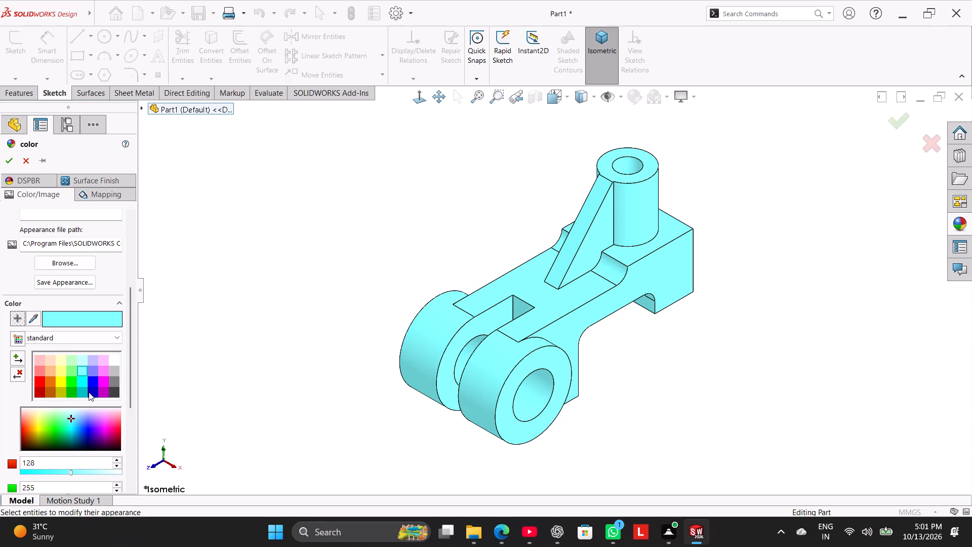
click(85, 393)
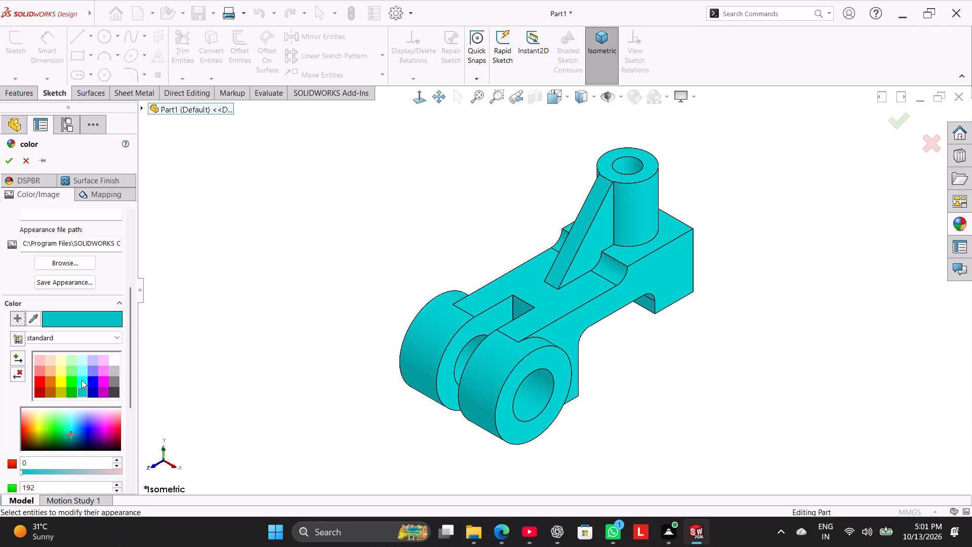
click(82, 380)
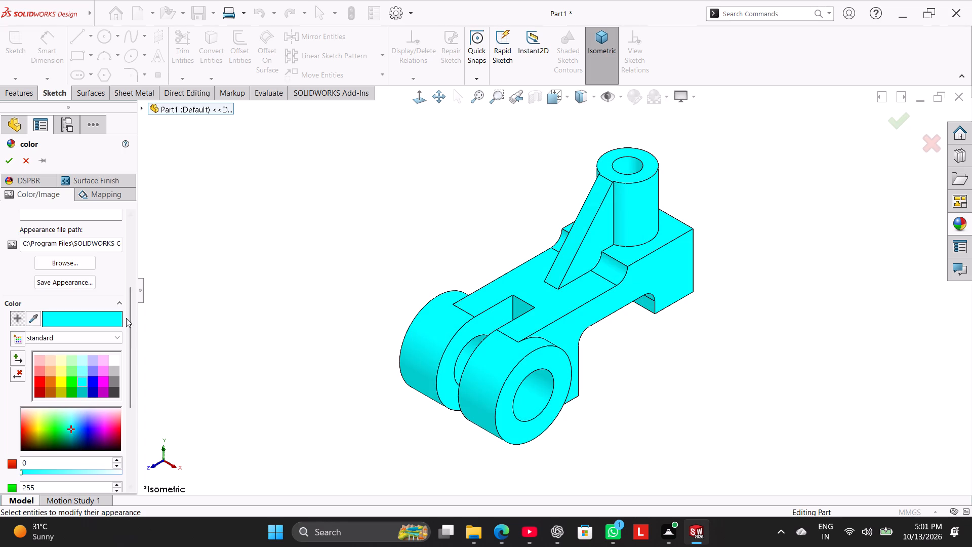
click(7, 157)
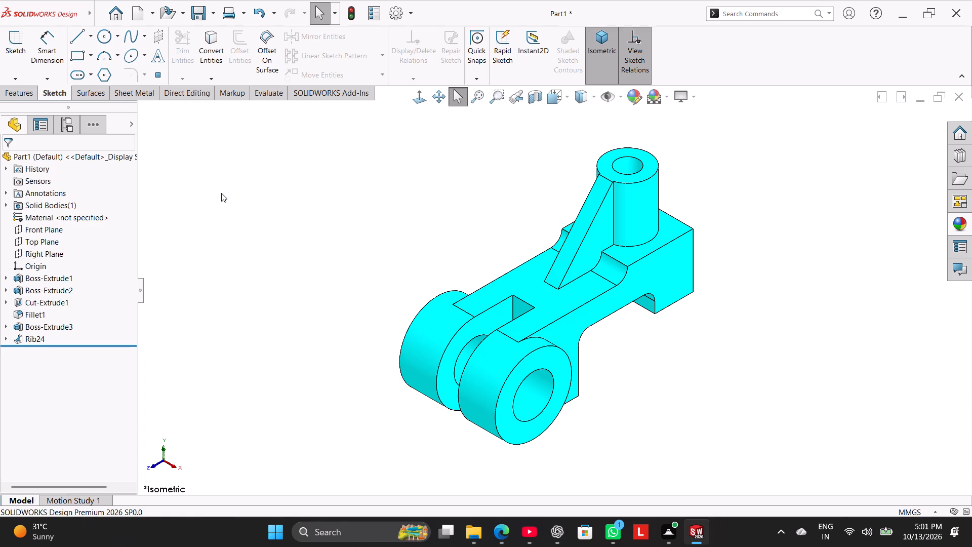
Apply the cast aluminum appearance to the bore faces of both hub rings and the boss's hole face.
click(529, 400)
ctrl+click(467, 354)
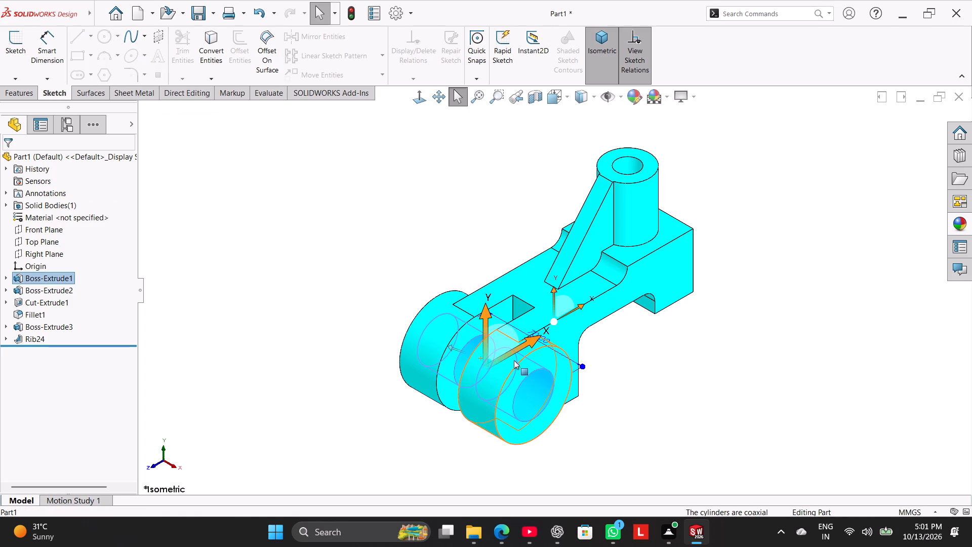
ctrl+click(633, 162)
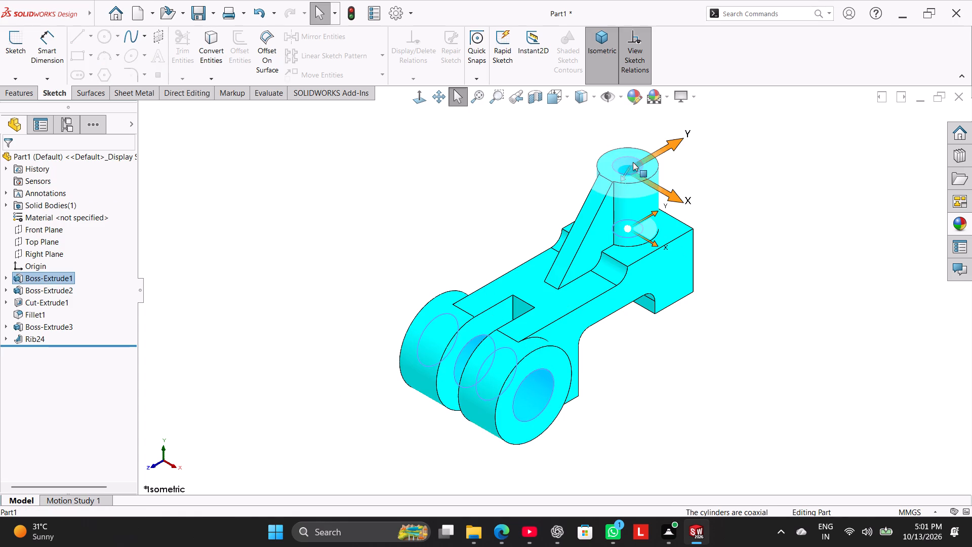
ctrl+click(629, 102)
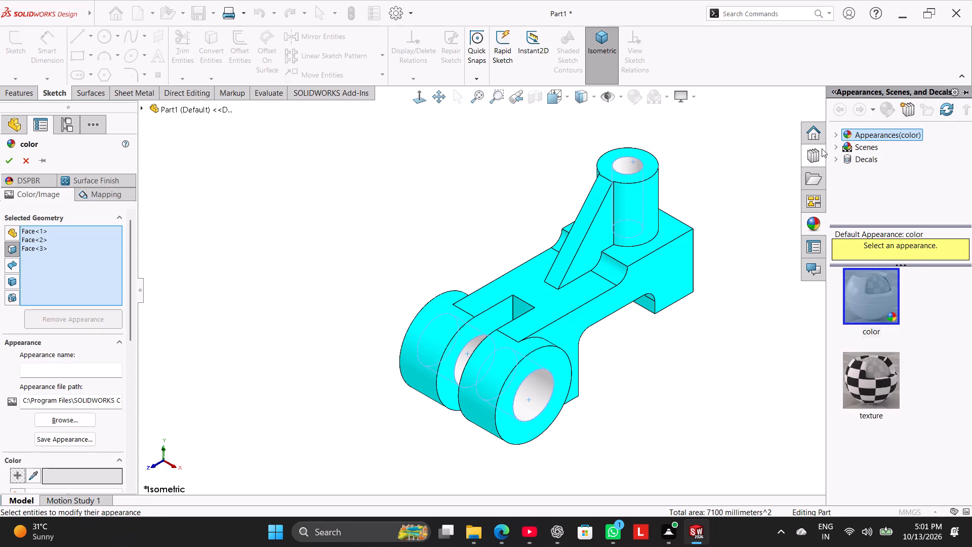
click(836, 150)
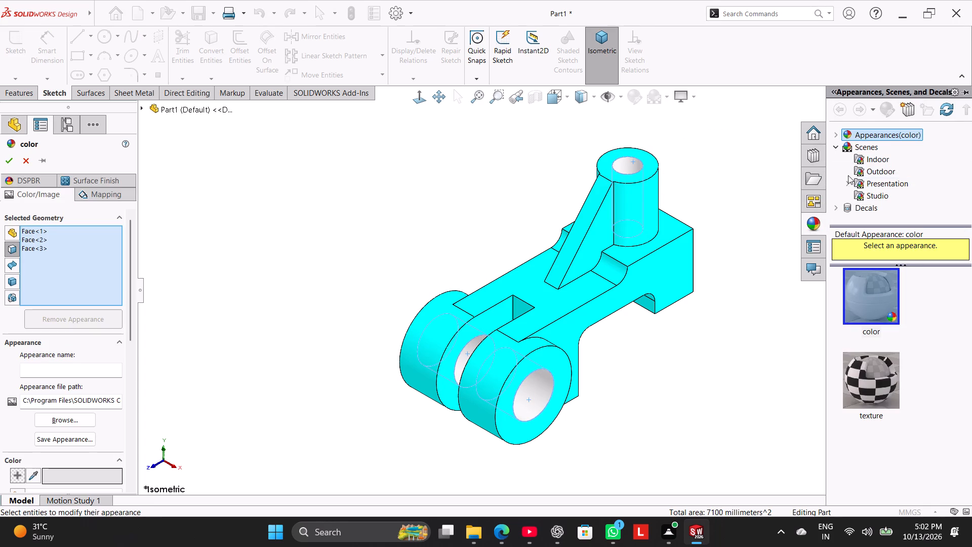
click(838, 152)
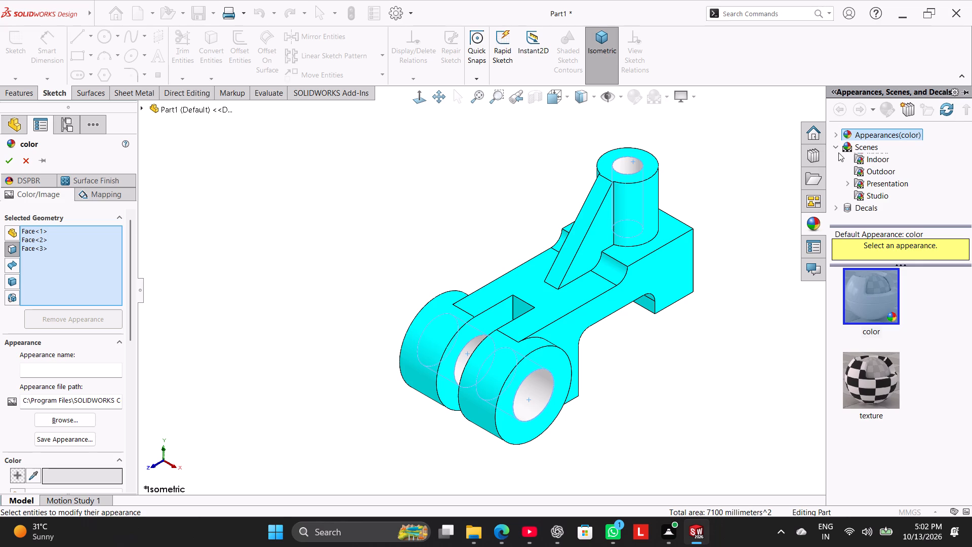
click(838, 152)
scroll(859, 179, down, 2)
scroll(859, 179, up, 2)
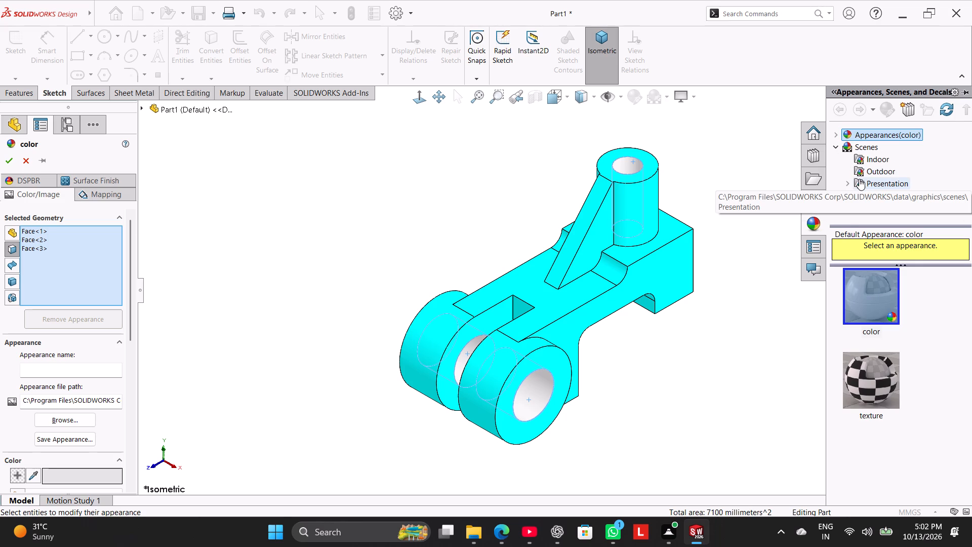
scroll(859, 179, up, 2)
click(840, 145)
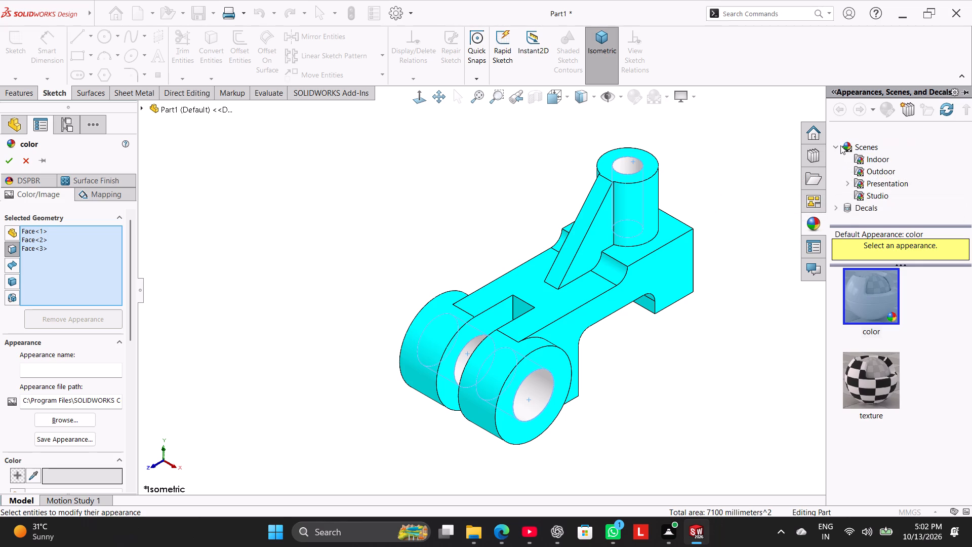
click(838, 138)
click(846, 161)
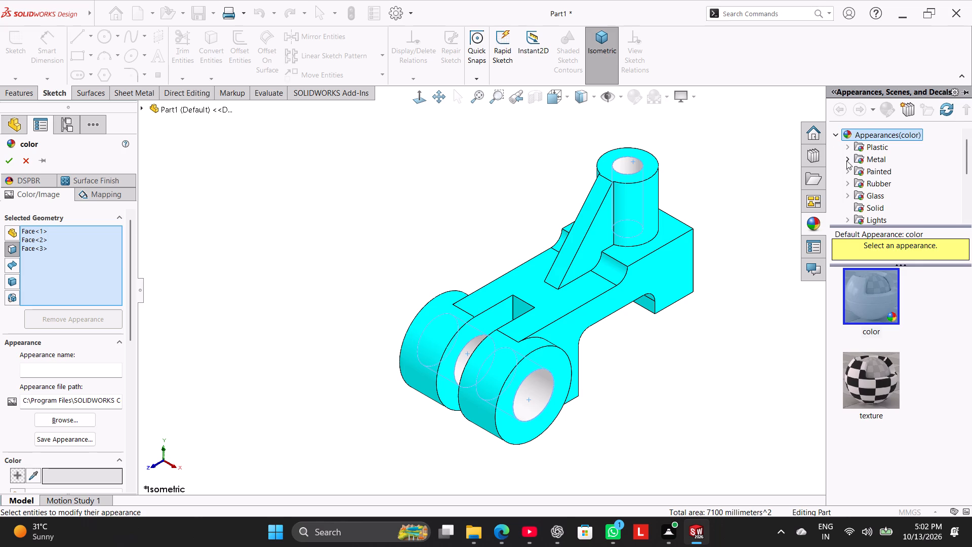
click(877, 170)
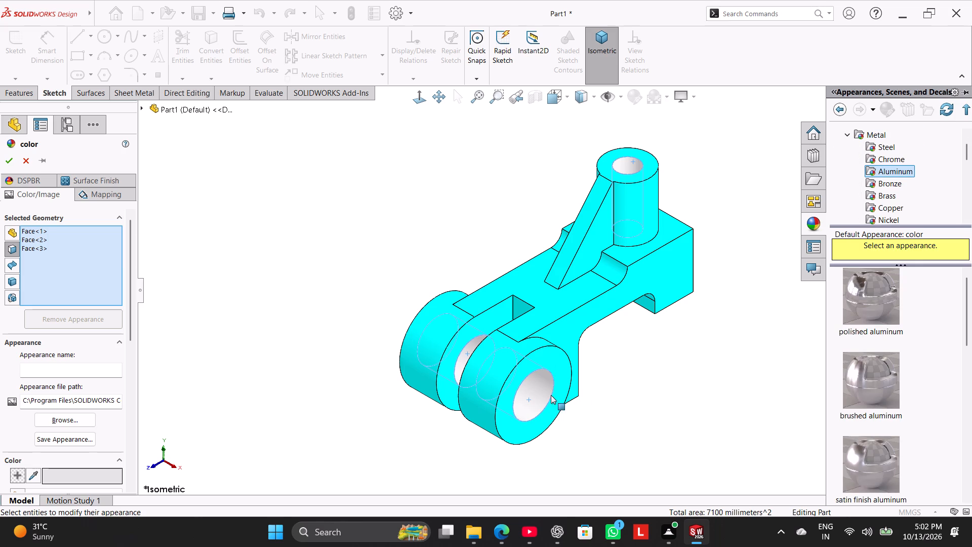
double_click(878, 373)
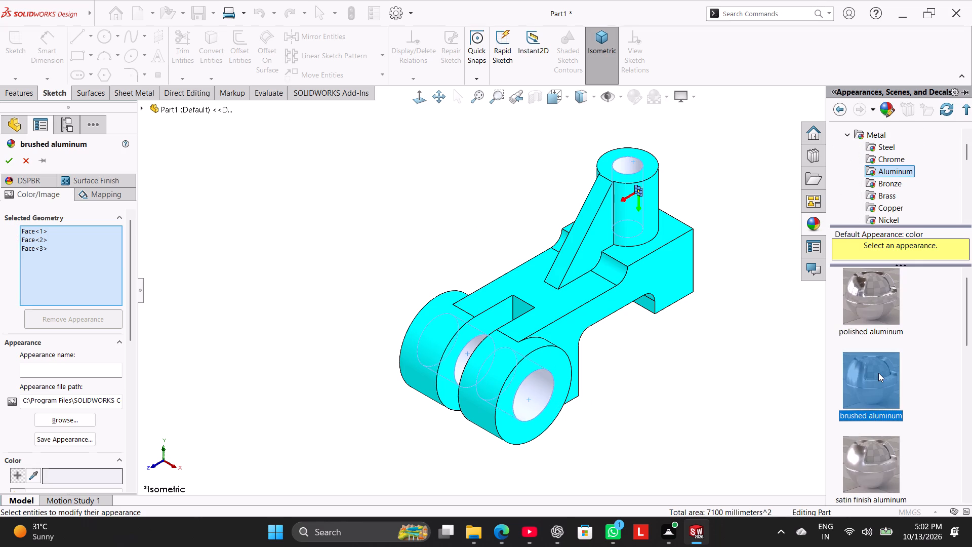
double_click(859, 464)
scroll(878, 418, down, 4)
double_click(870, 449)
double_click(868, 304)
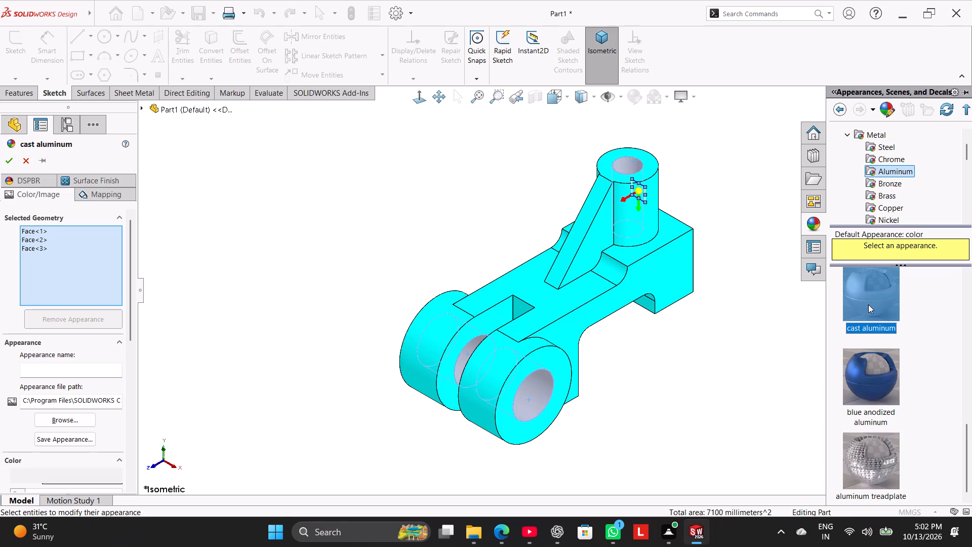
click(7, 162)
Save the part as Forked Bearing Support Assembly in SOLIDWORKS Part format in the Worked folder.
right_drag(359, 255, 424, 221)
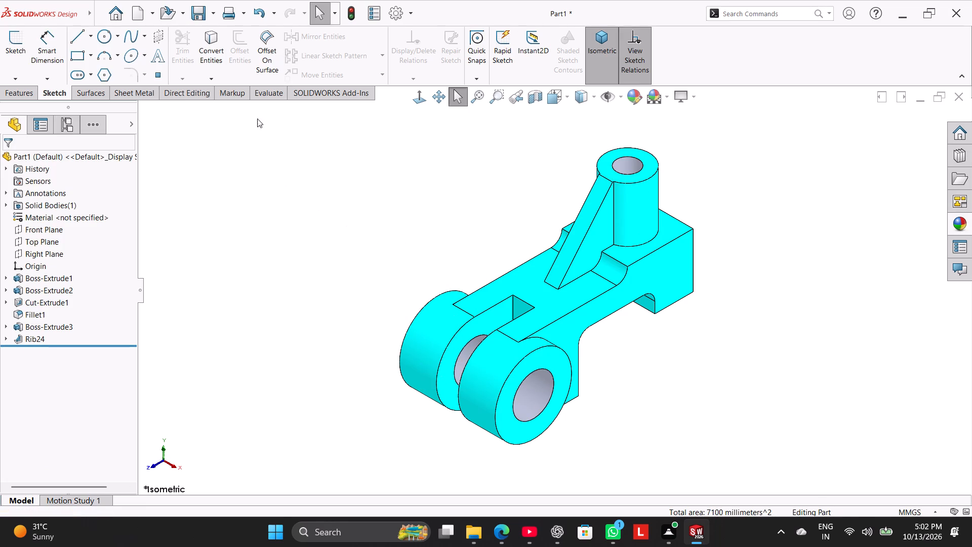
click(211, 8)
click(221, 49)
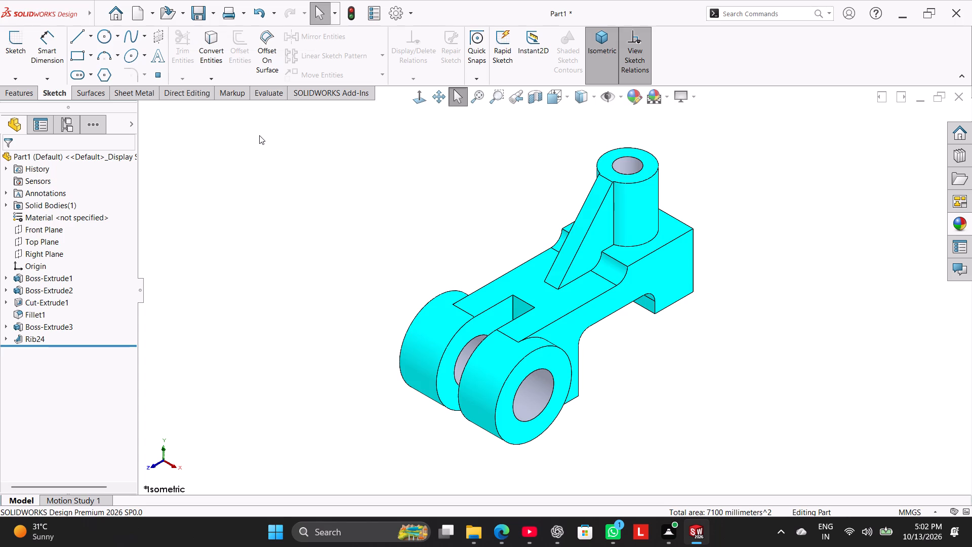
key(ctrl+v)
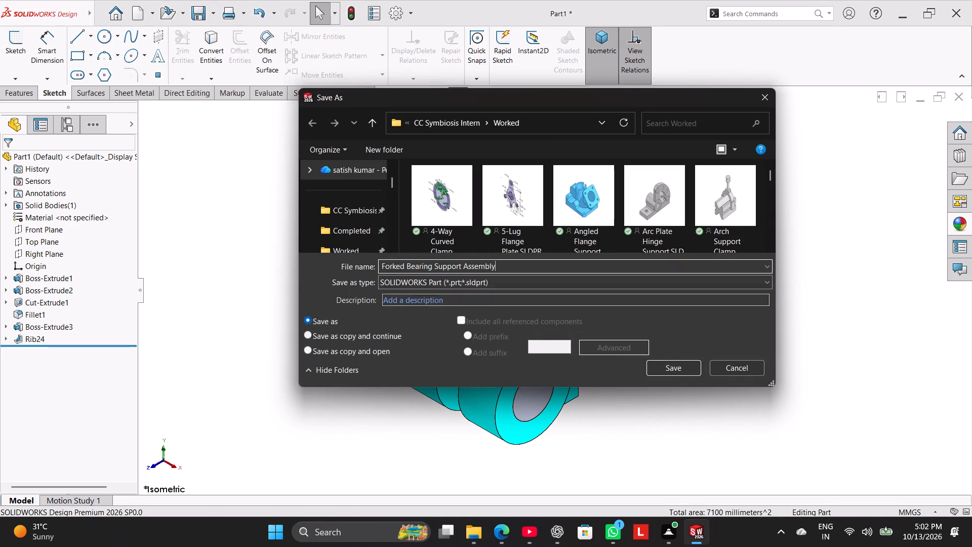
click(675, 366)
Save a PDF copy of the part as Forked Bearing Support Assembly.pdf in the Worked folder.
click(213, 18)
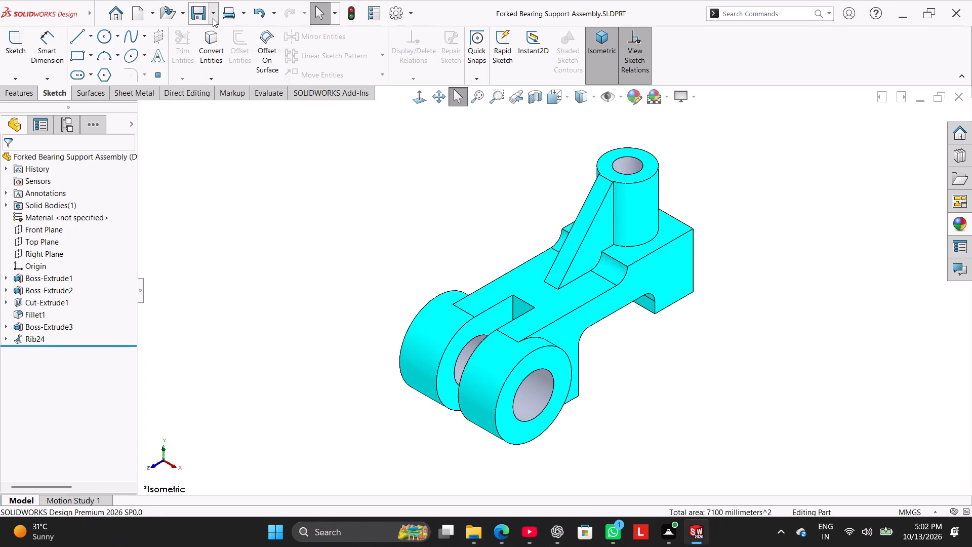
click(225, 46)
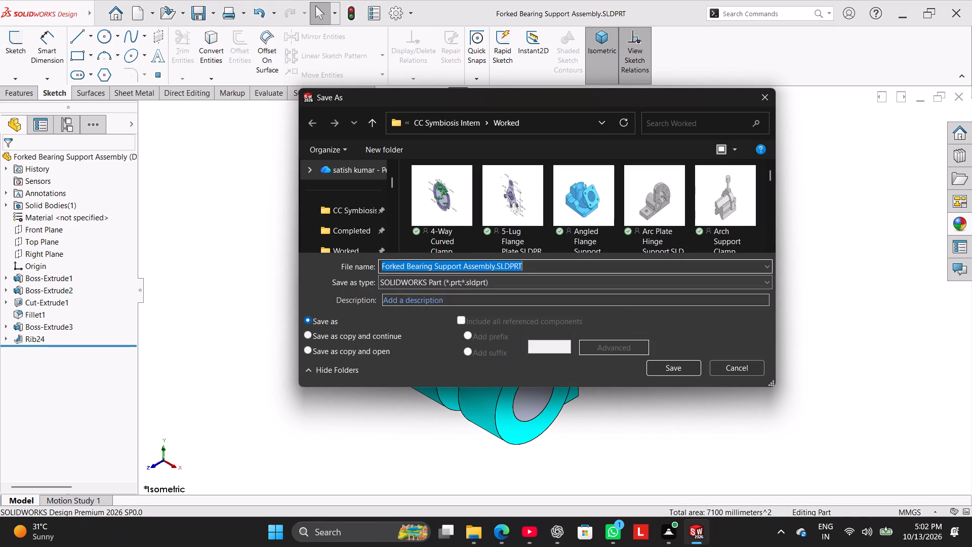
click(602, 303)
click(605, 281)
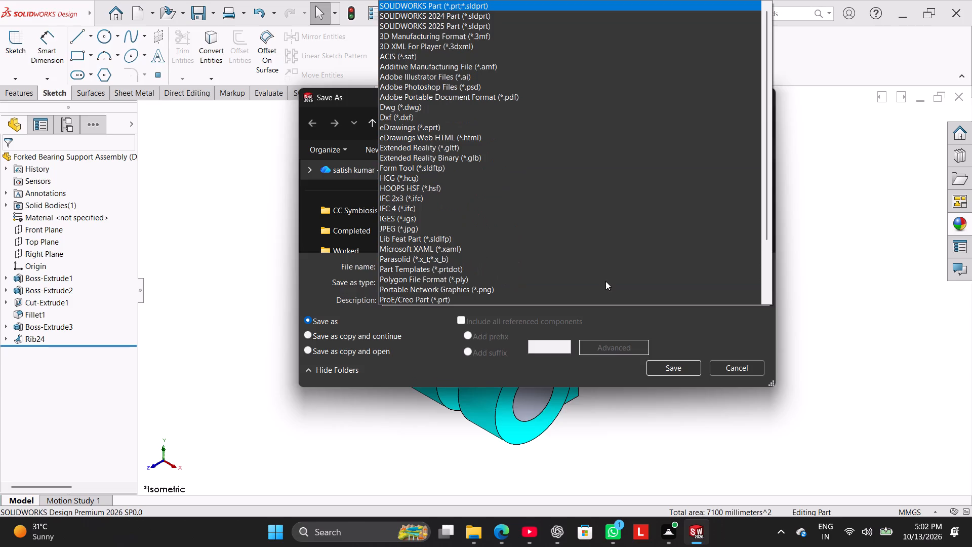
click(548, 96)
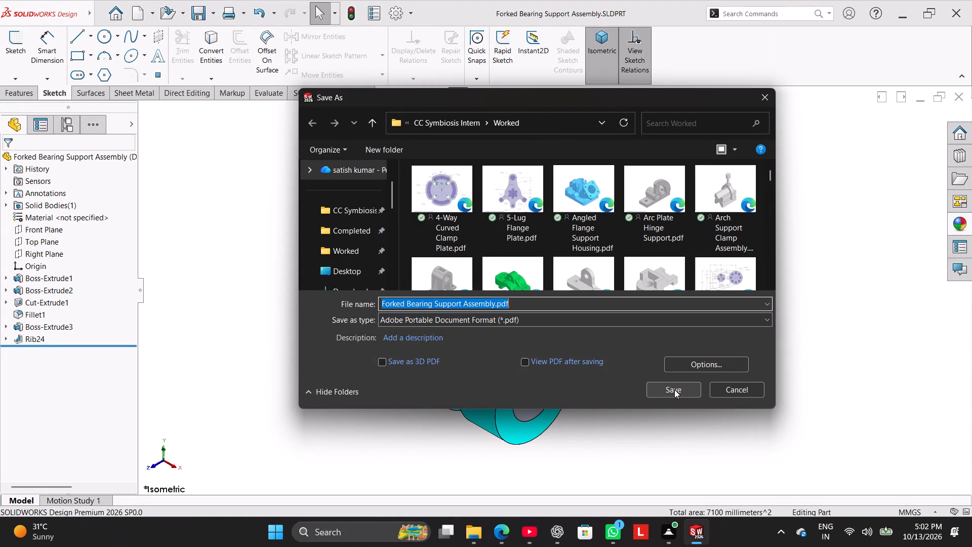
click(674, 389)
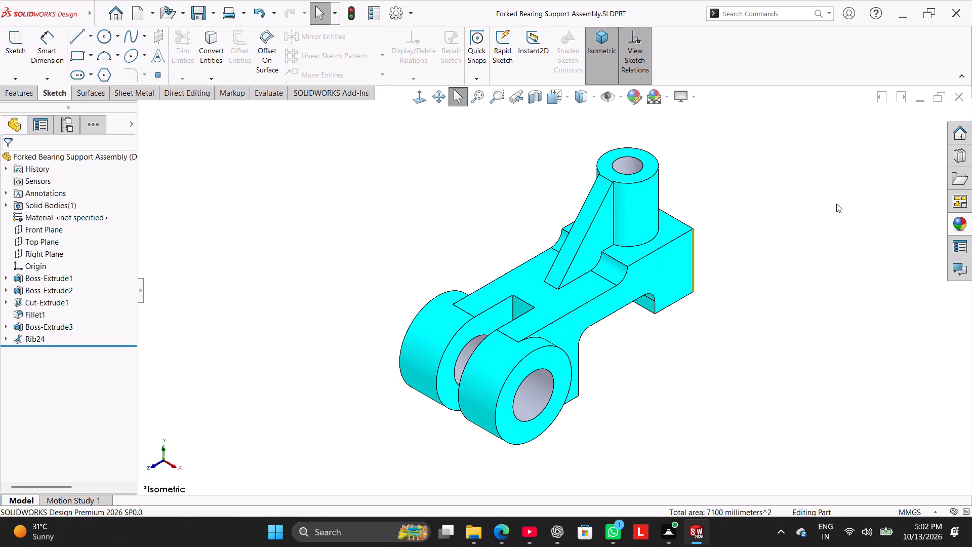
Close the saved part document.
click(956, 100)
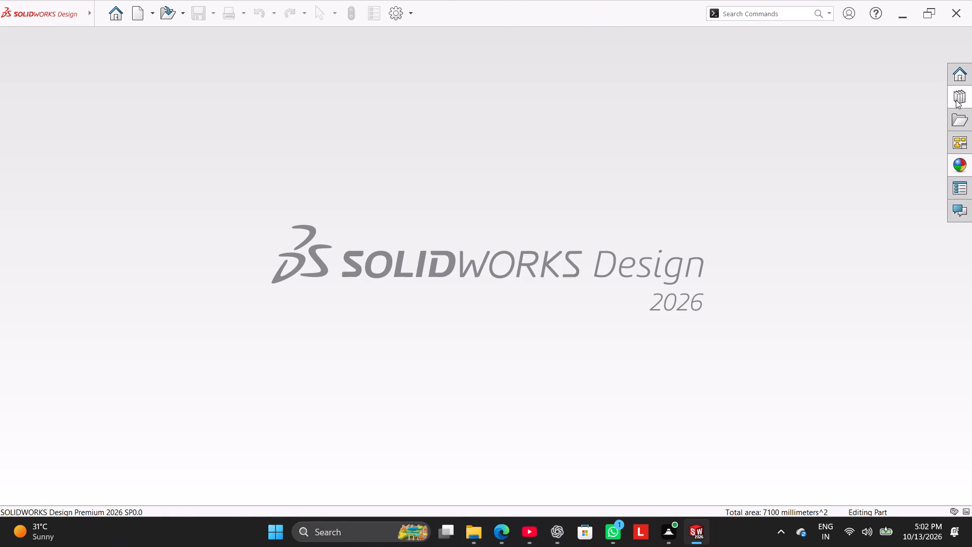